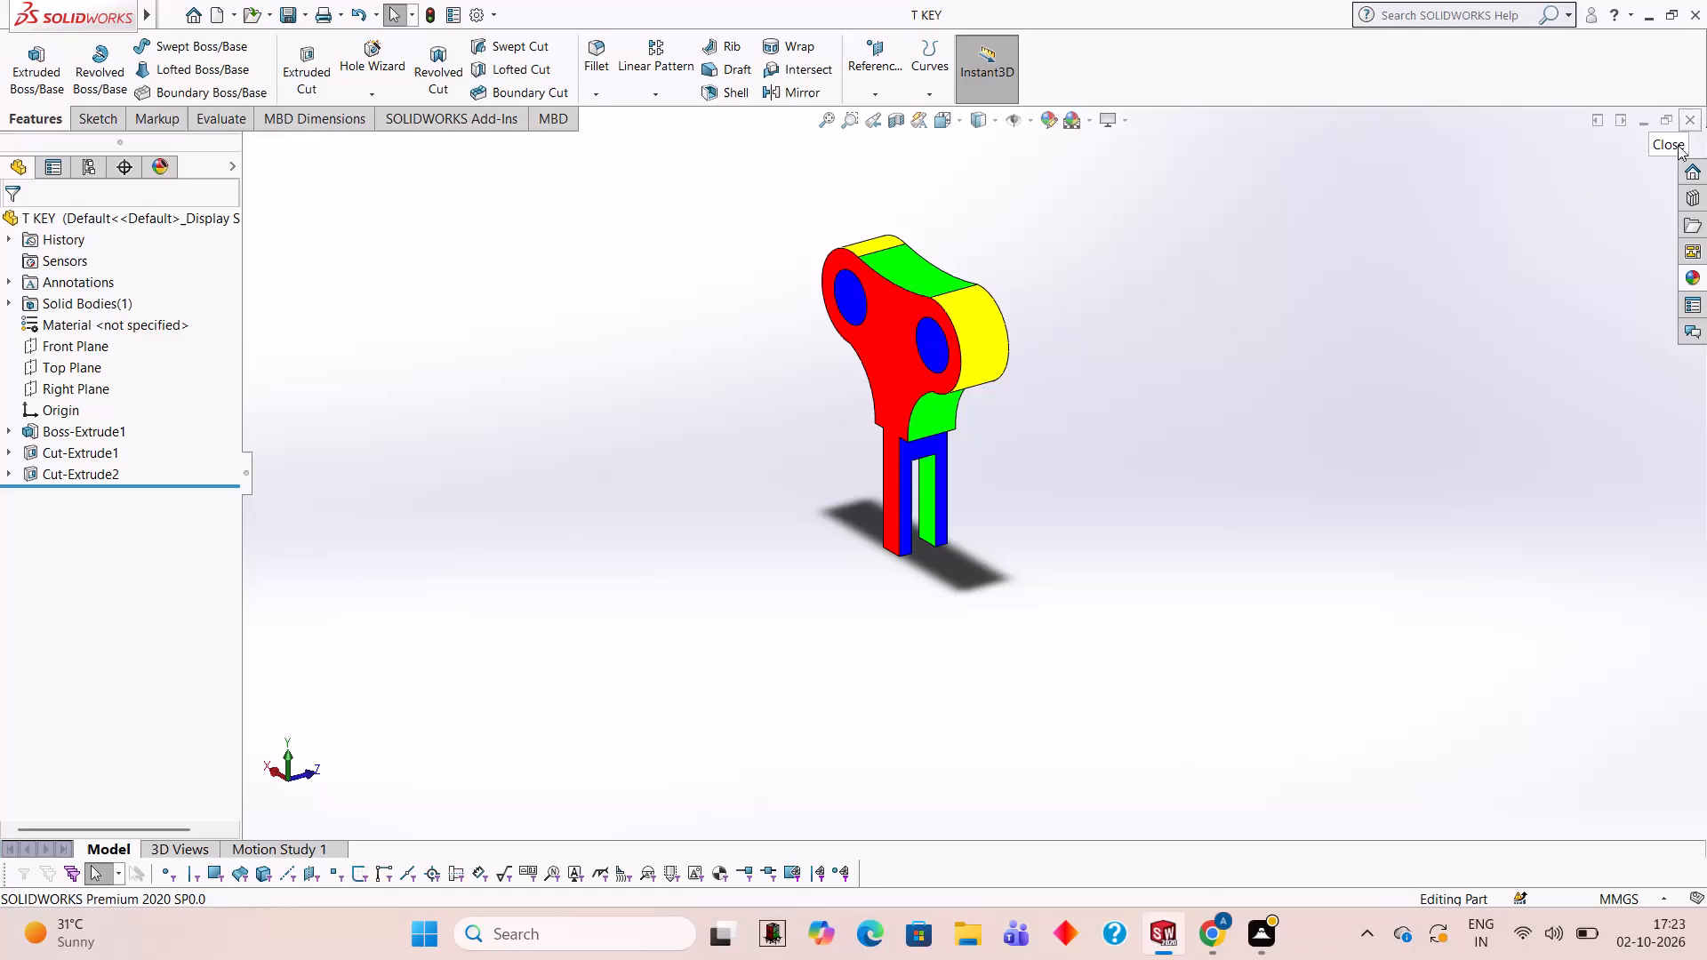
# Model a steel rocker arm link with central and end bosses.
# Close the T KEY part and create a new part document.
pyautogui.click(1700, 116)
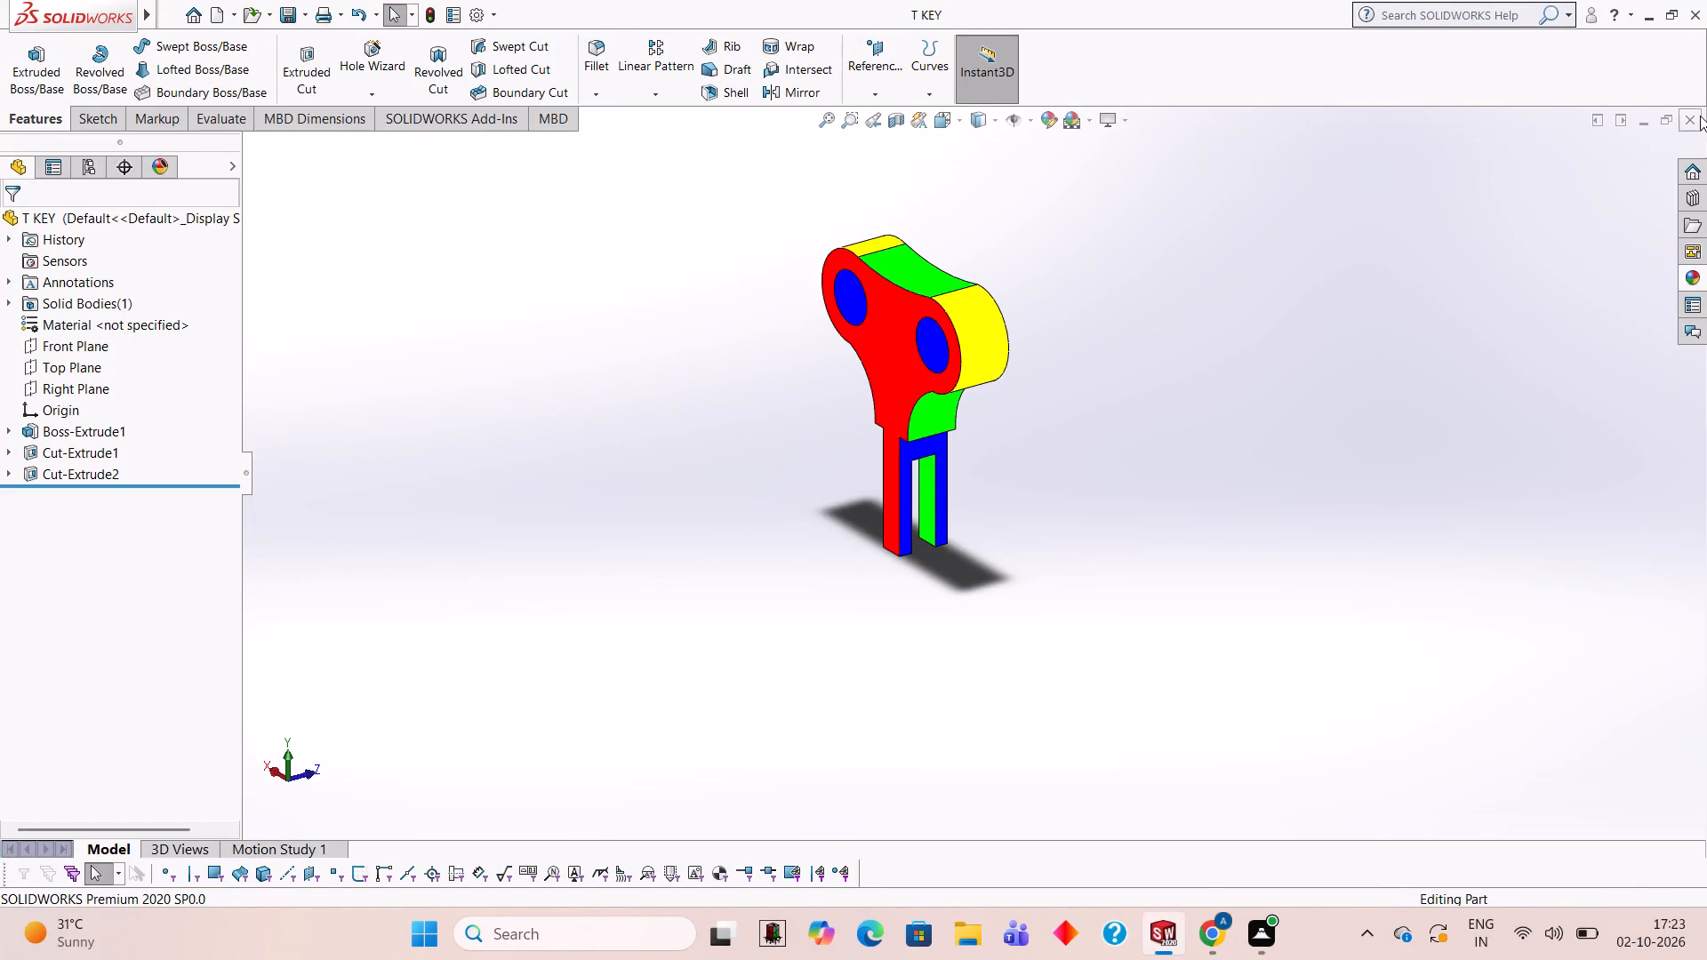
pyautogui.click(211, 11)
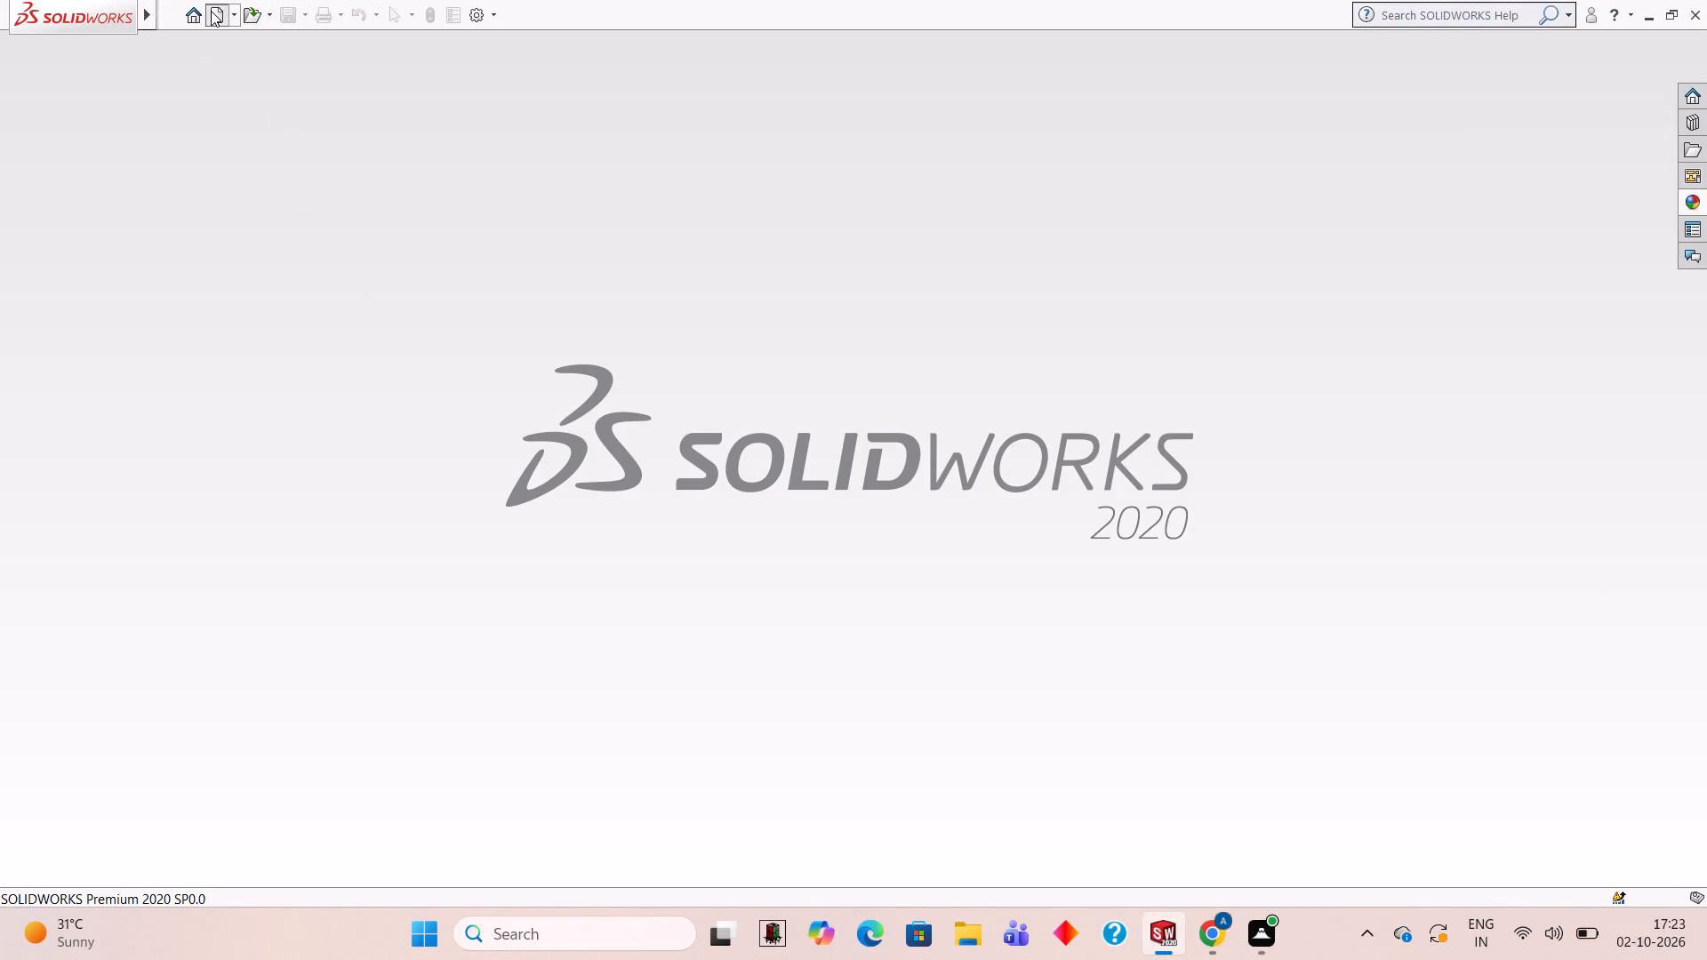
pyautogui.click(703, 695)
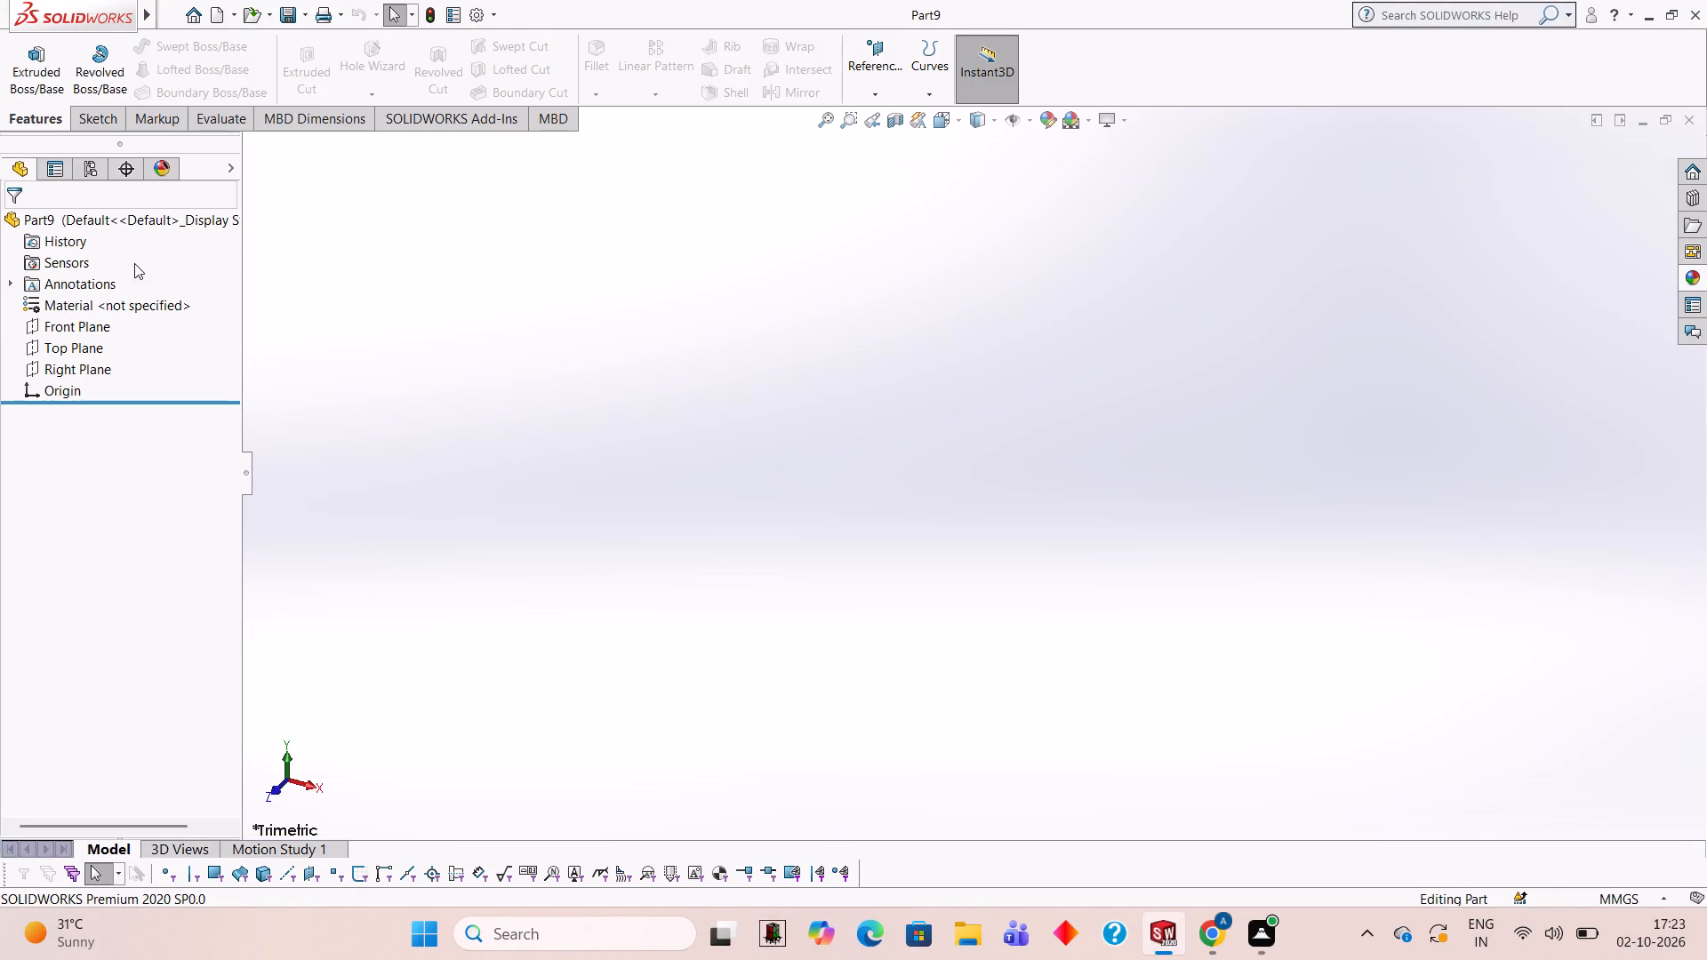
# Start a sketch on the Front Plane and draw a 150 mm diameter circle centred on the origin.
pyautogui.click(89, 330)
pyautogui.click(97, 307)
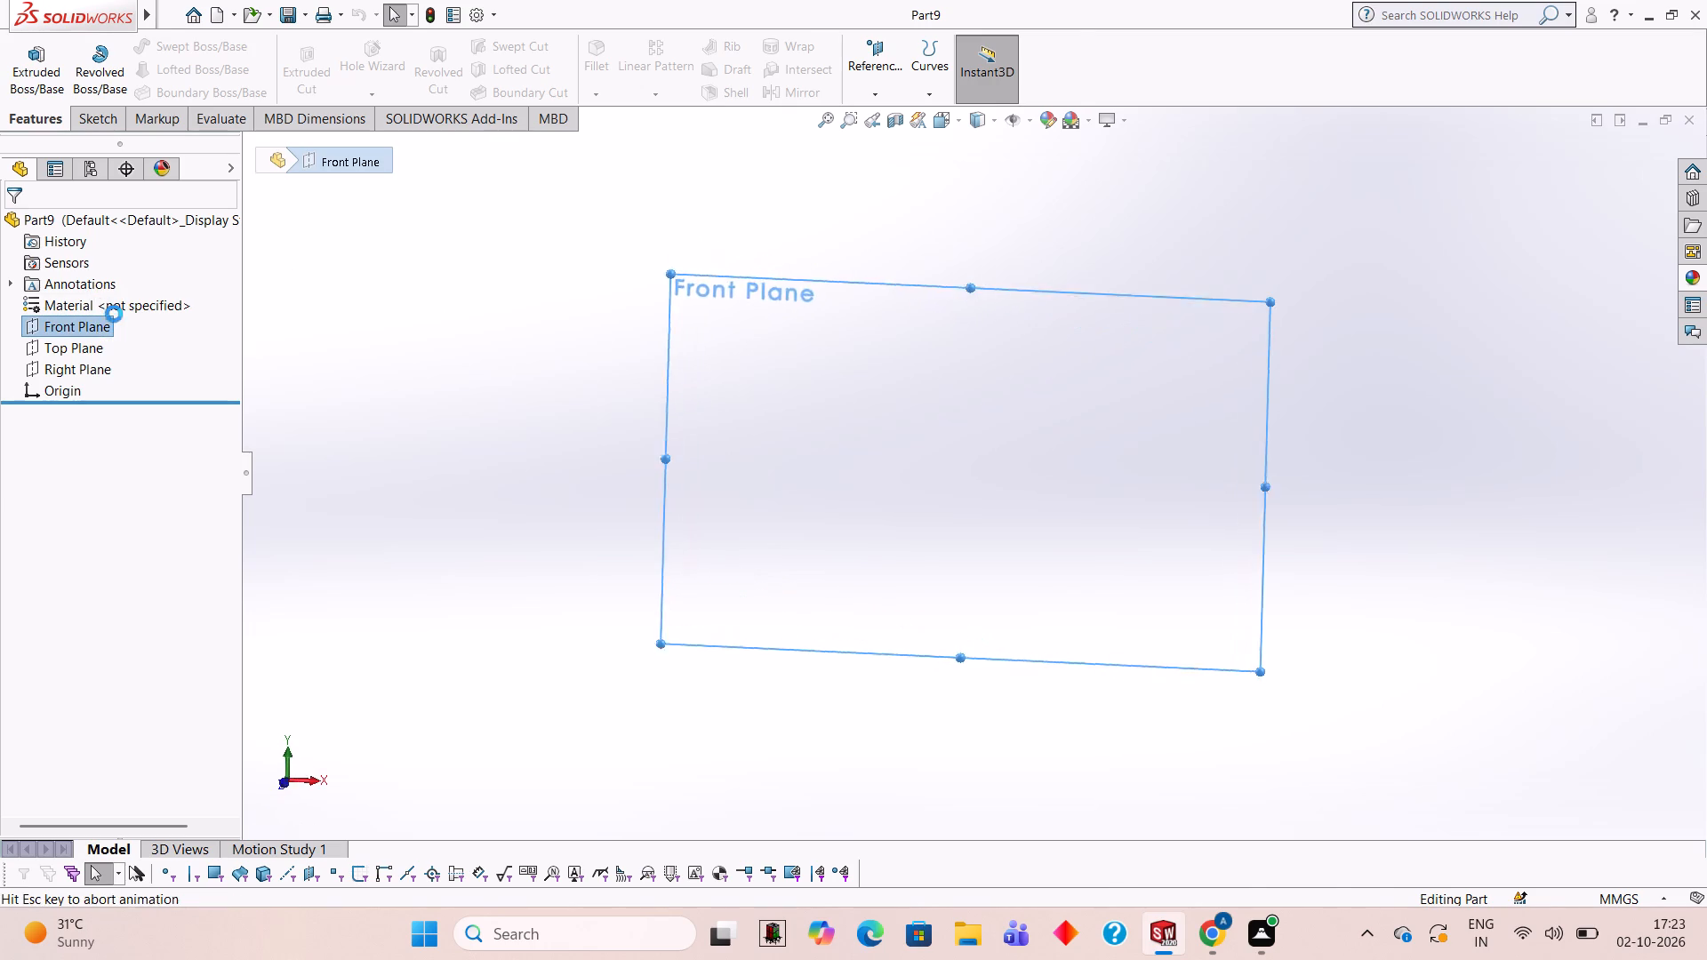
pyautogui.click(765, 422)
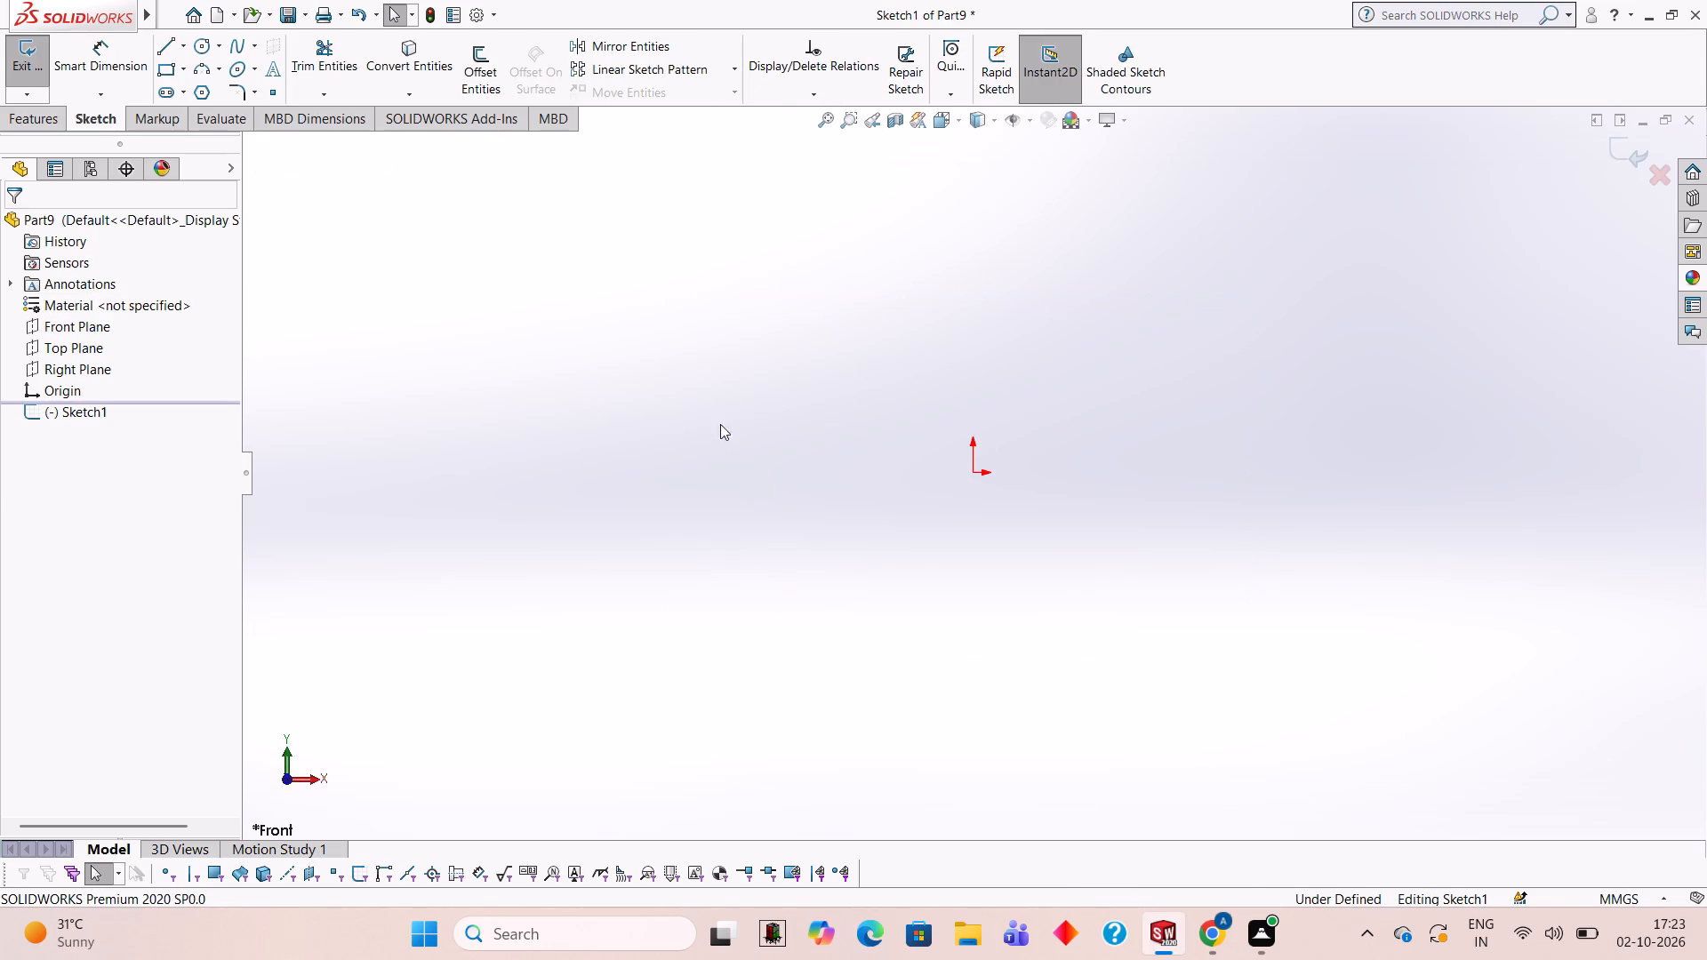
pyautogui.click(199, 56)
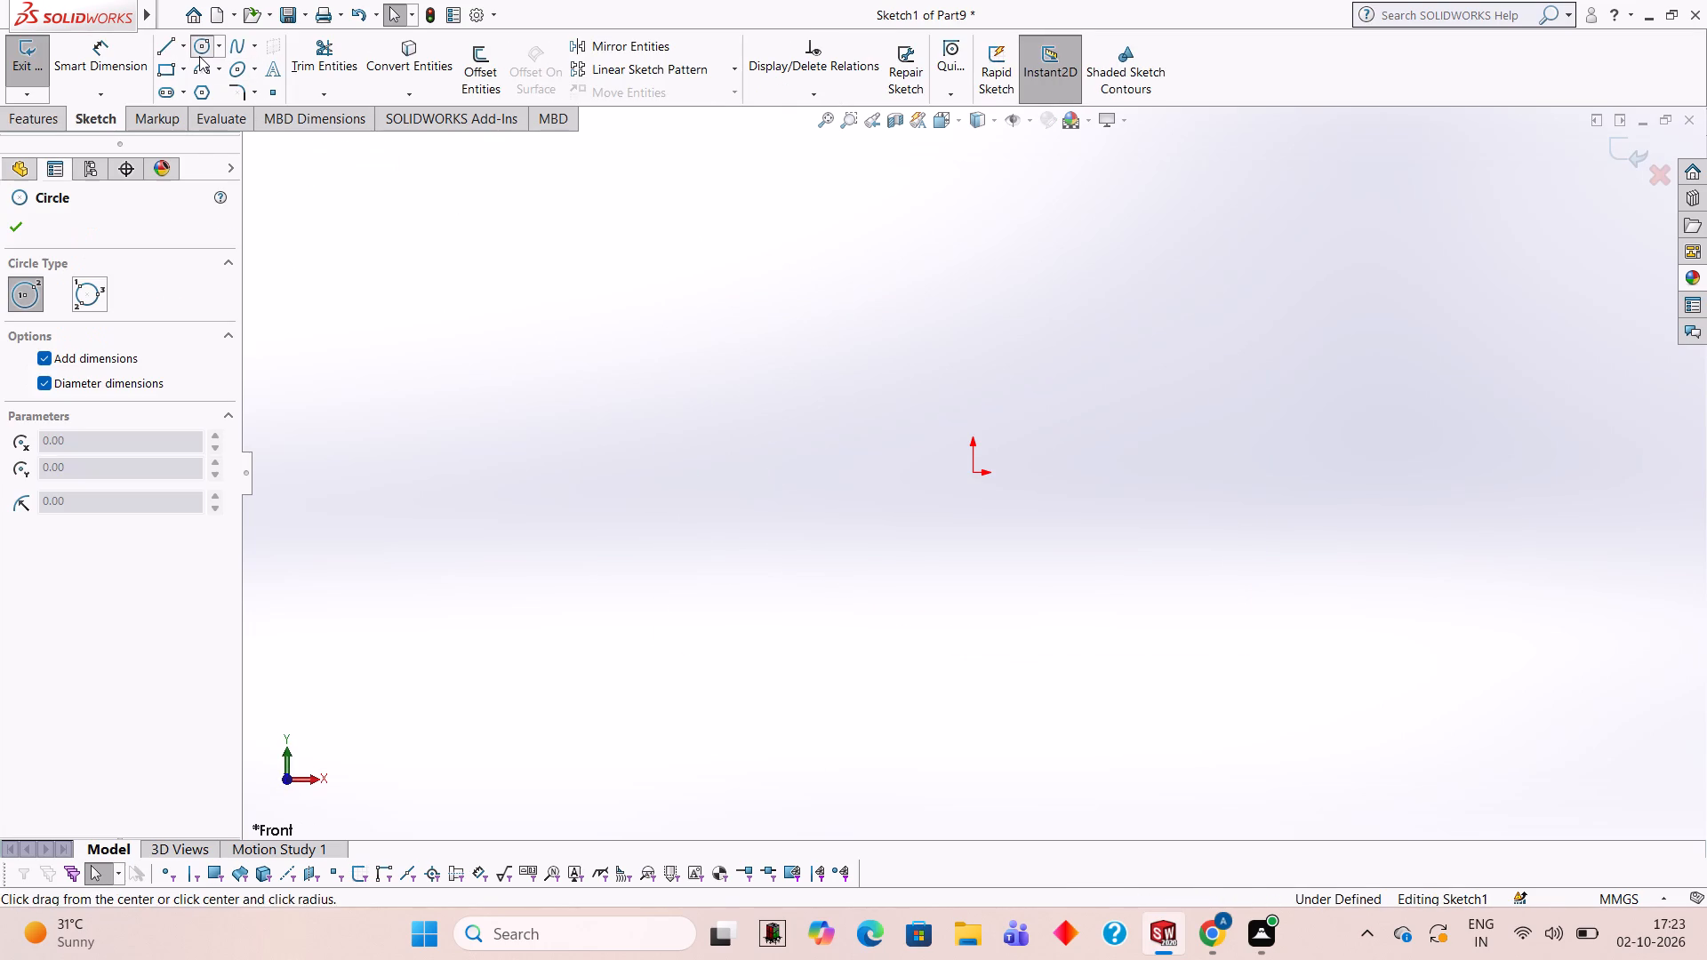
pyautogui.click(973, 471)
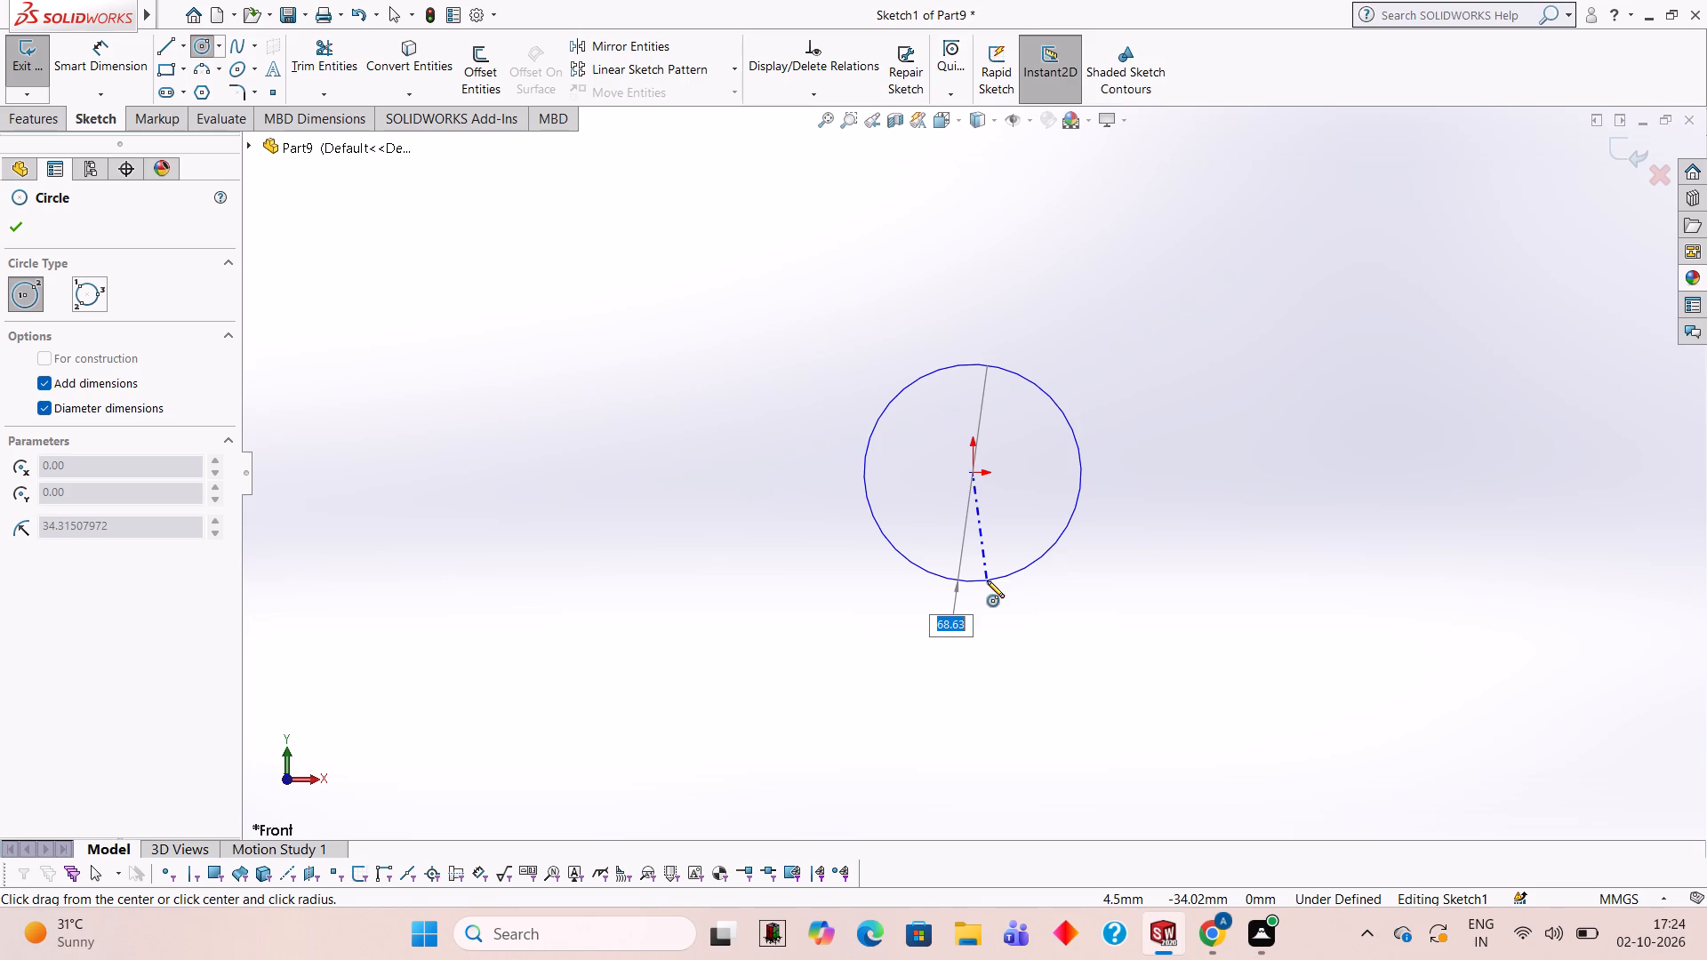
pyautogui.write('150')
pyautogui.press('Return')
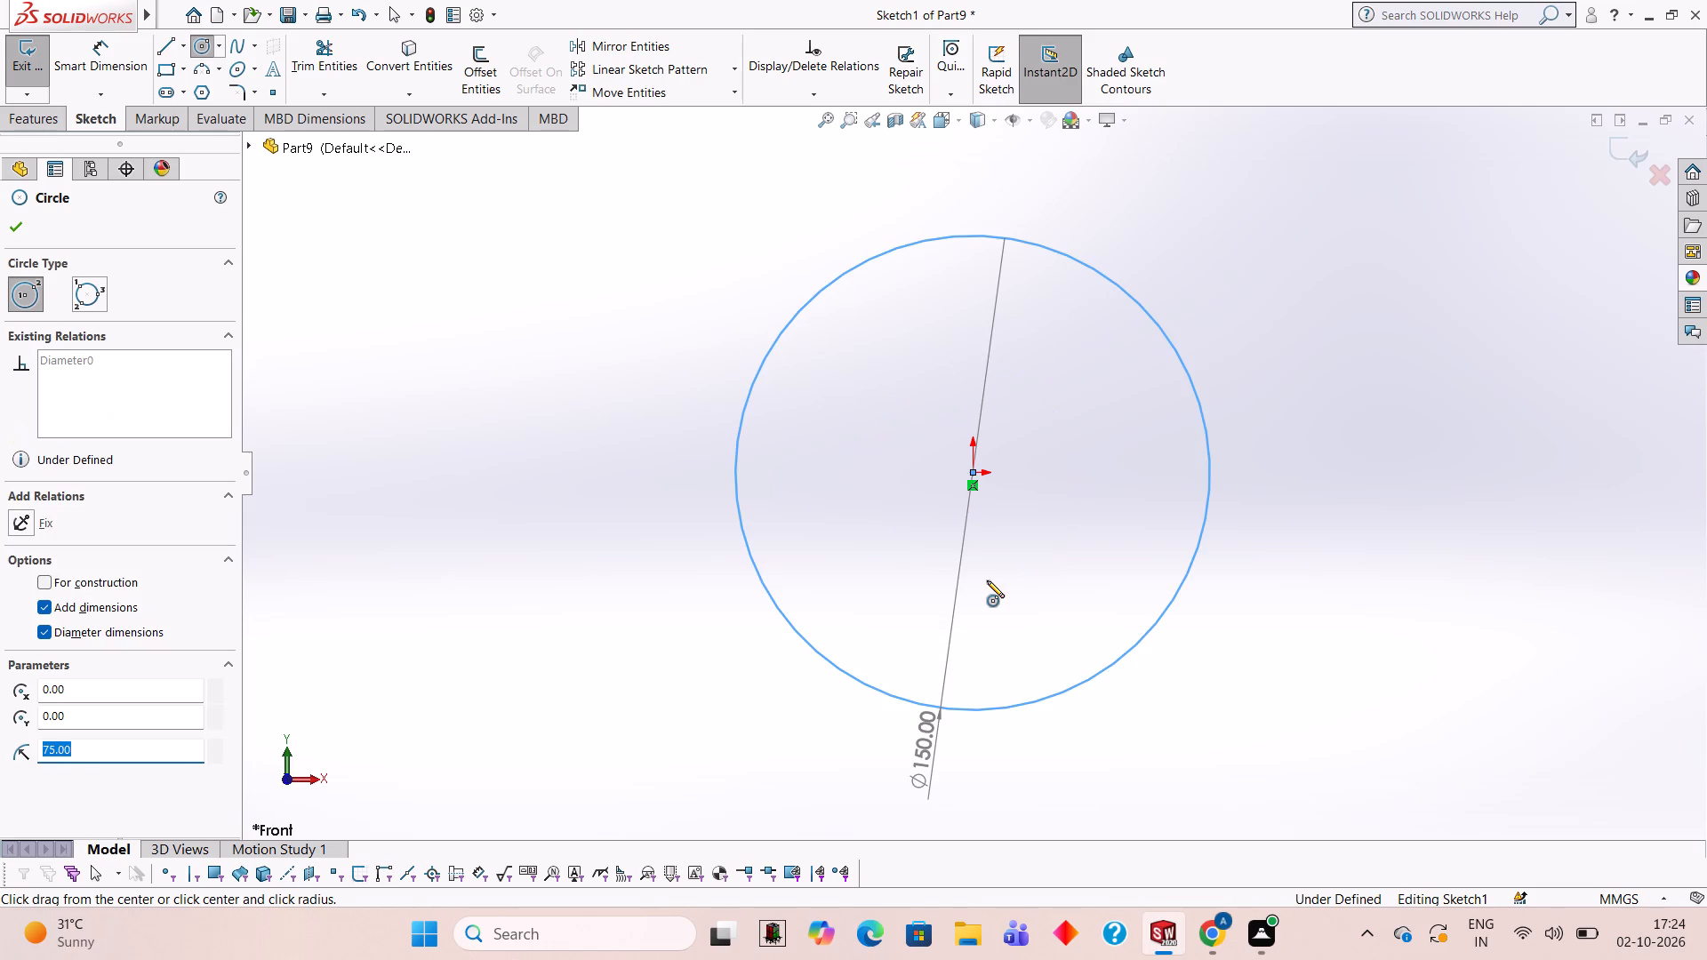
# Draw a 150 mm horizontal line from the origin in the positive X direction.
pyautogui.scroll(1, 1083, 520)
pyautogui.scroll(2, 1095, 408)
pyautogui.scroll(-1, 1095, 408)
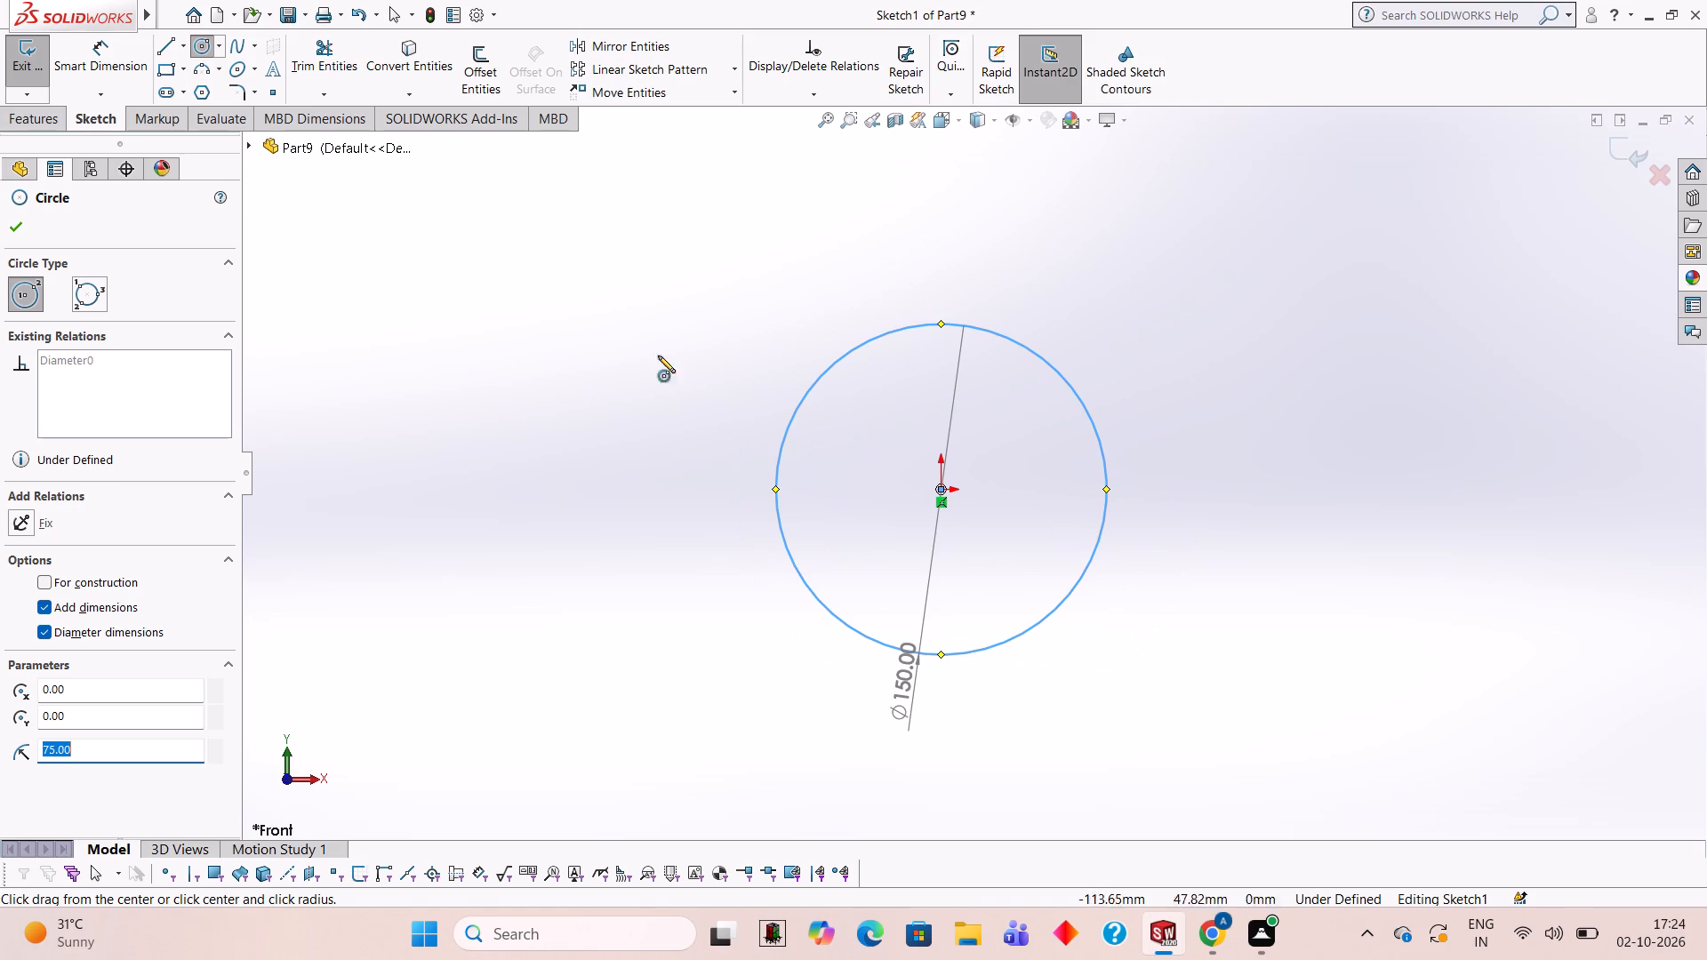
pyautogui.click(174, 45)
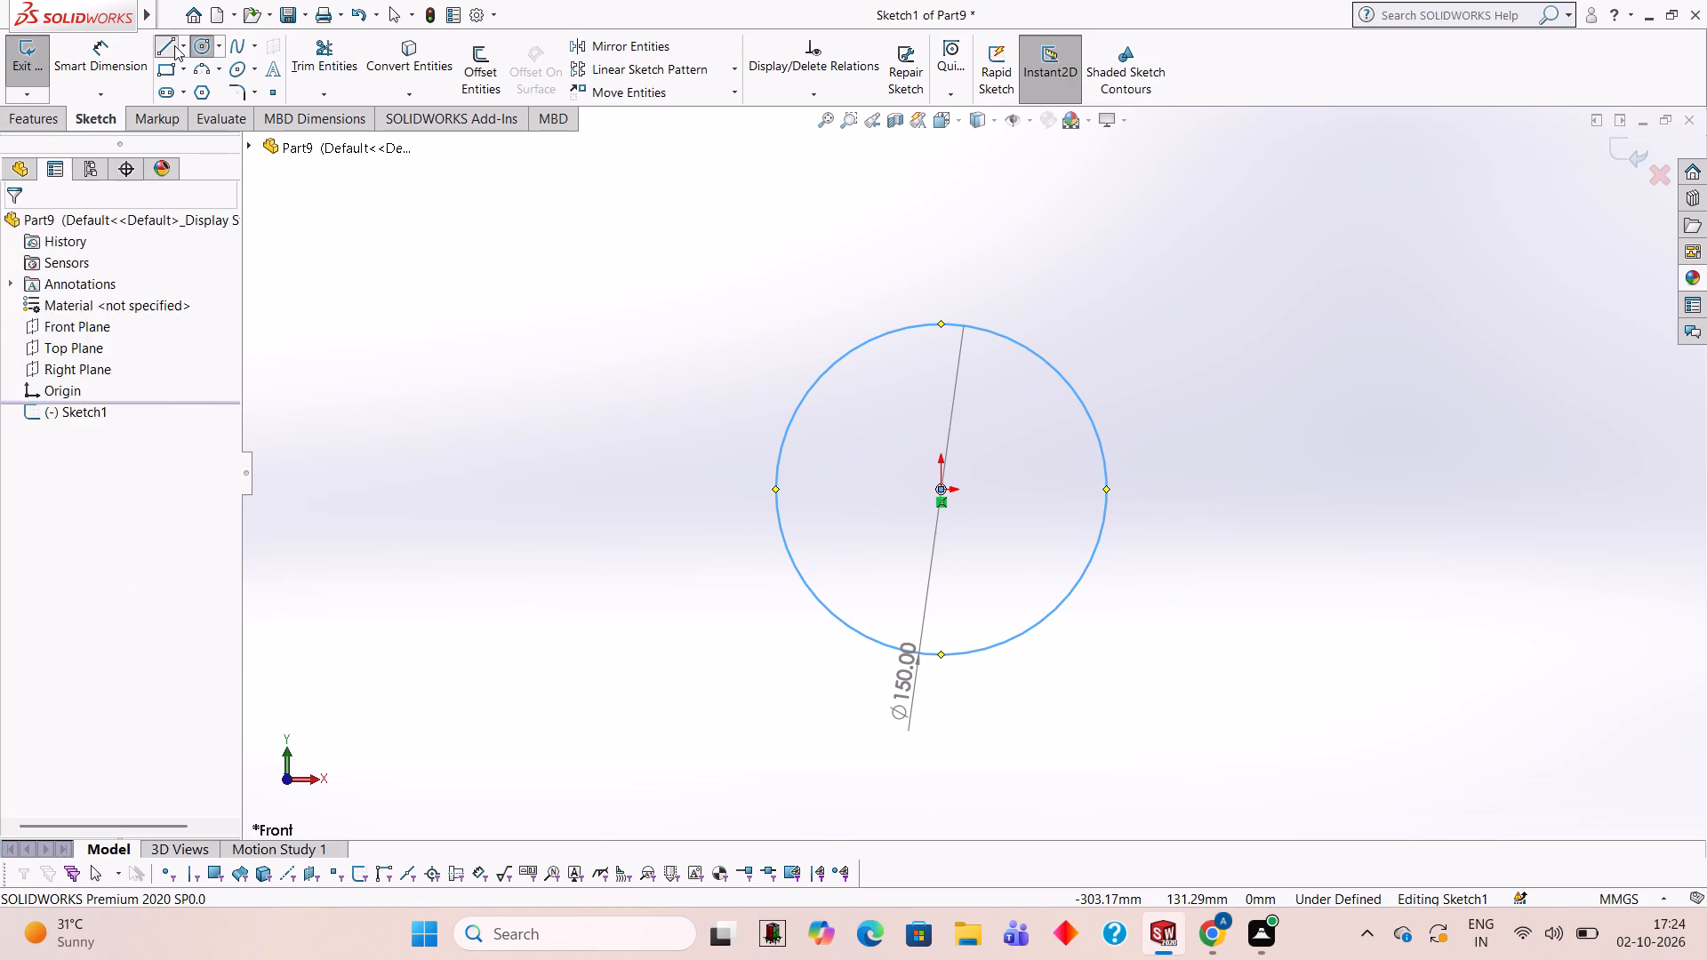
pyautogui.click(941, 487)
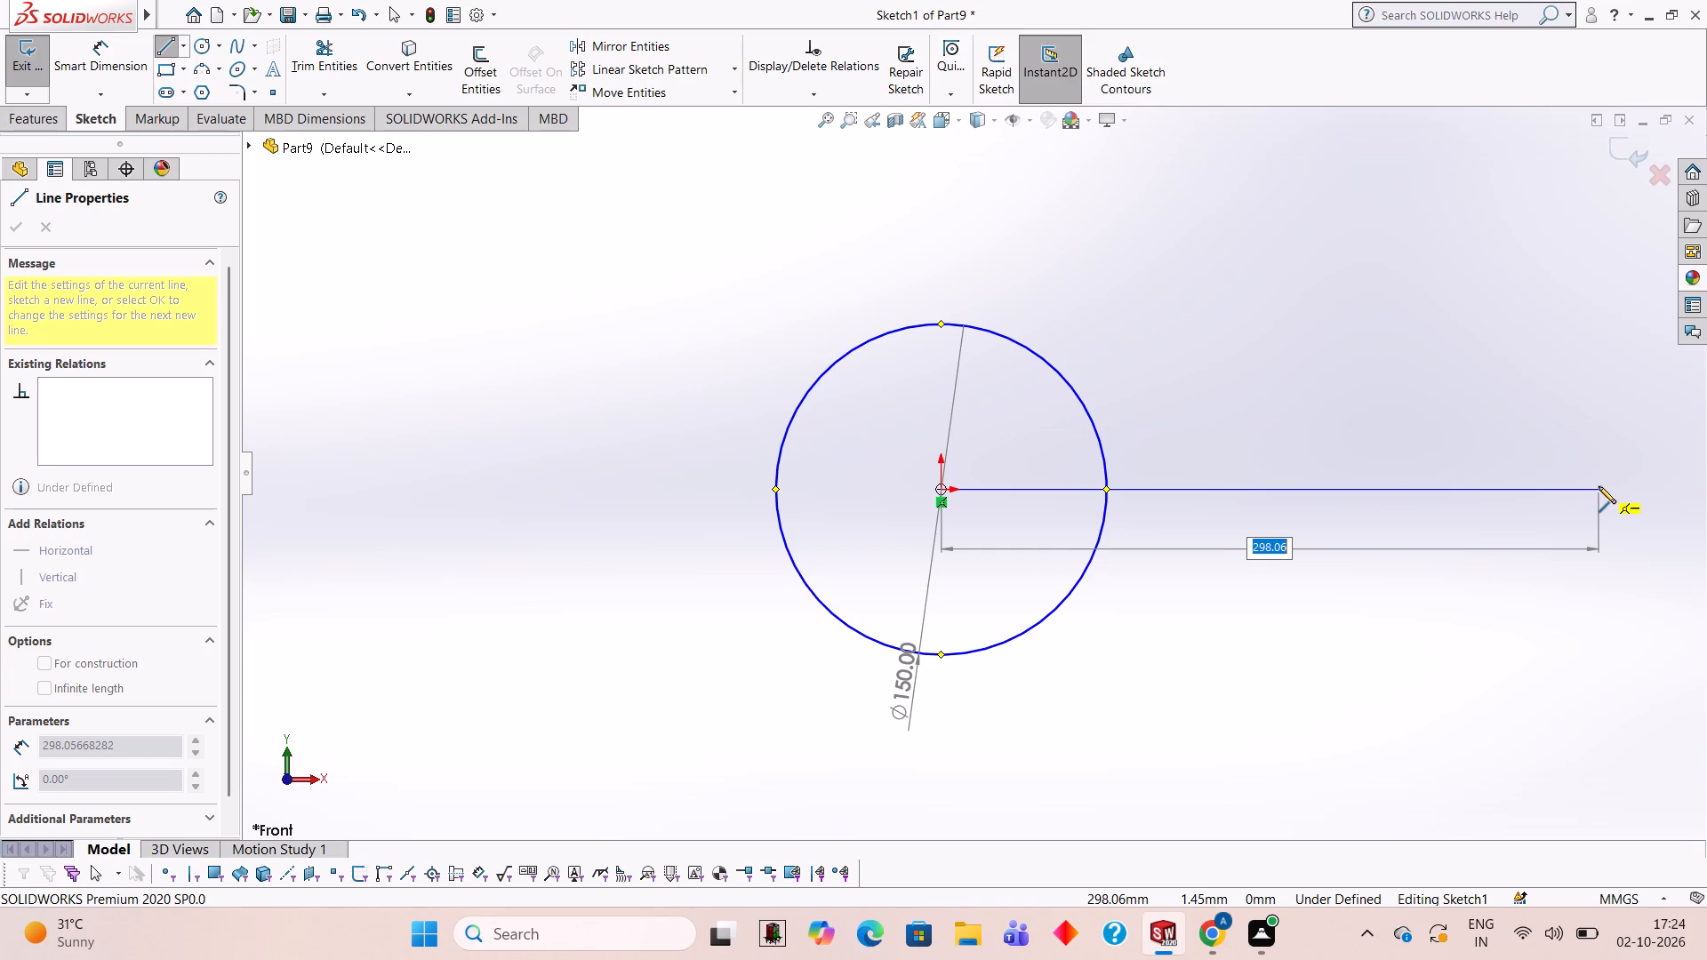
pyautogui.write('150')
pyautogui.press('Return')
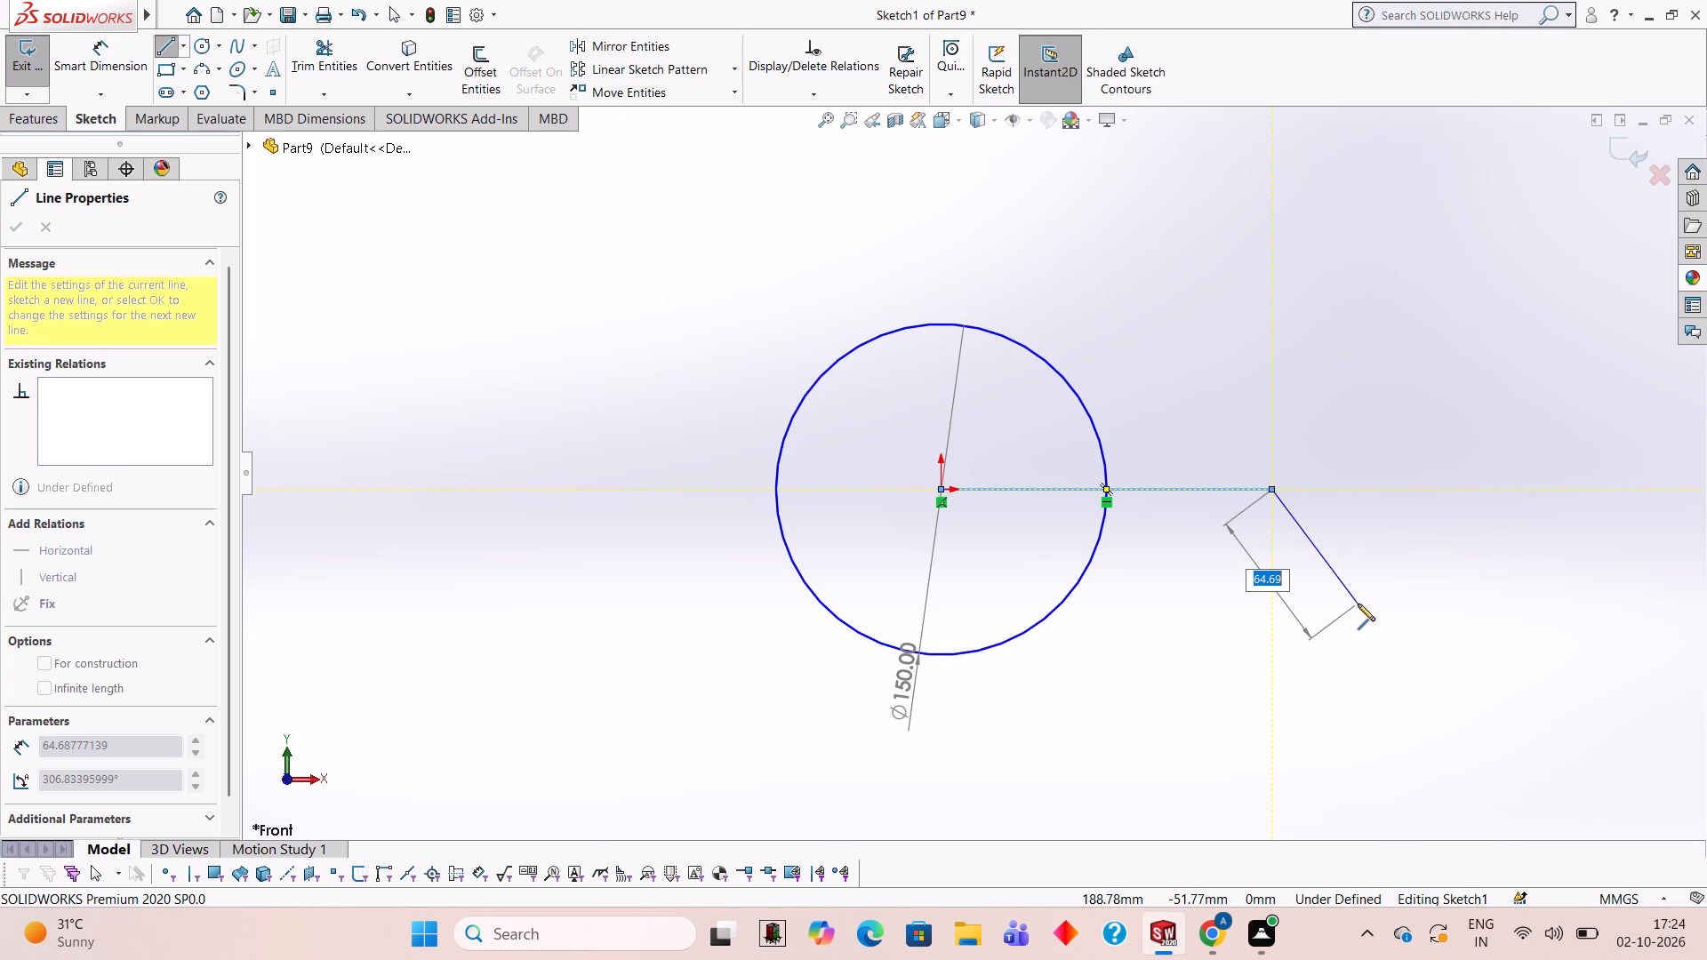
pyautogui.press('Escape')
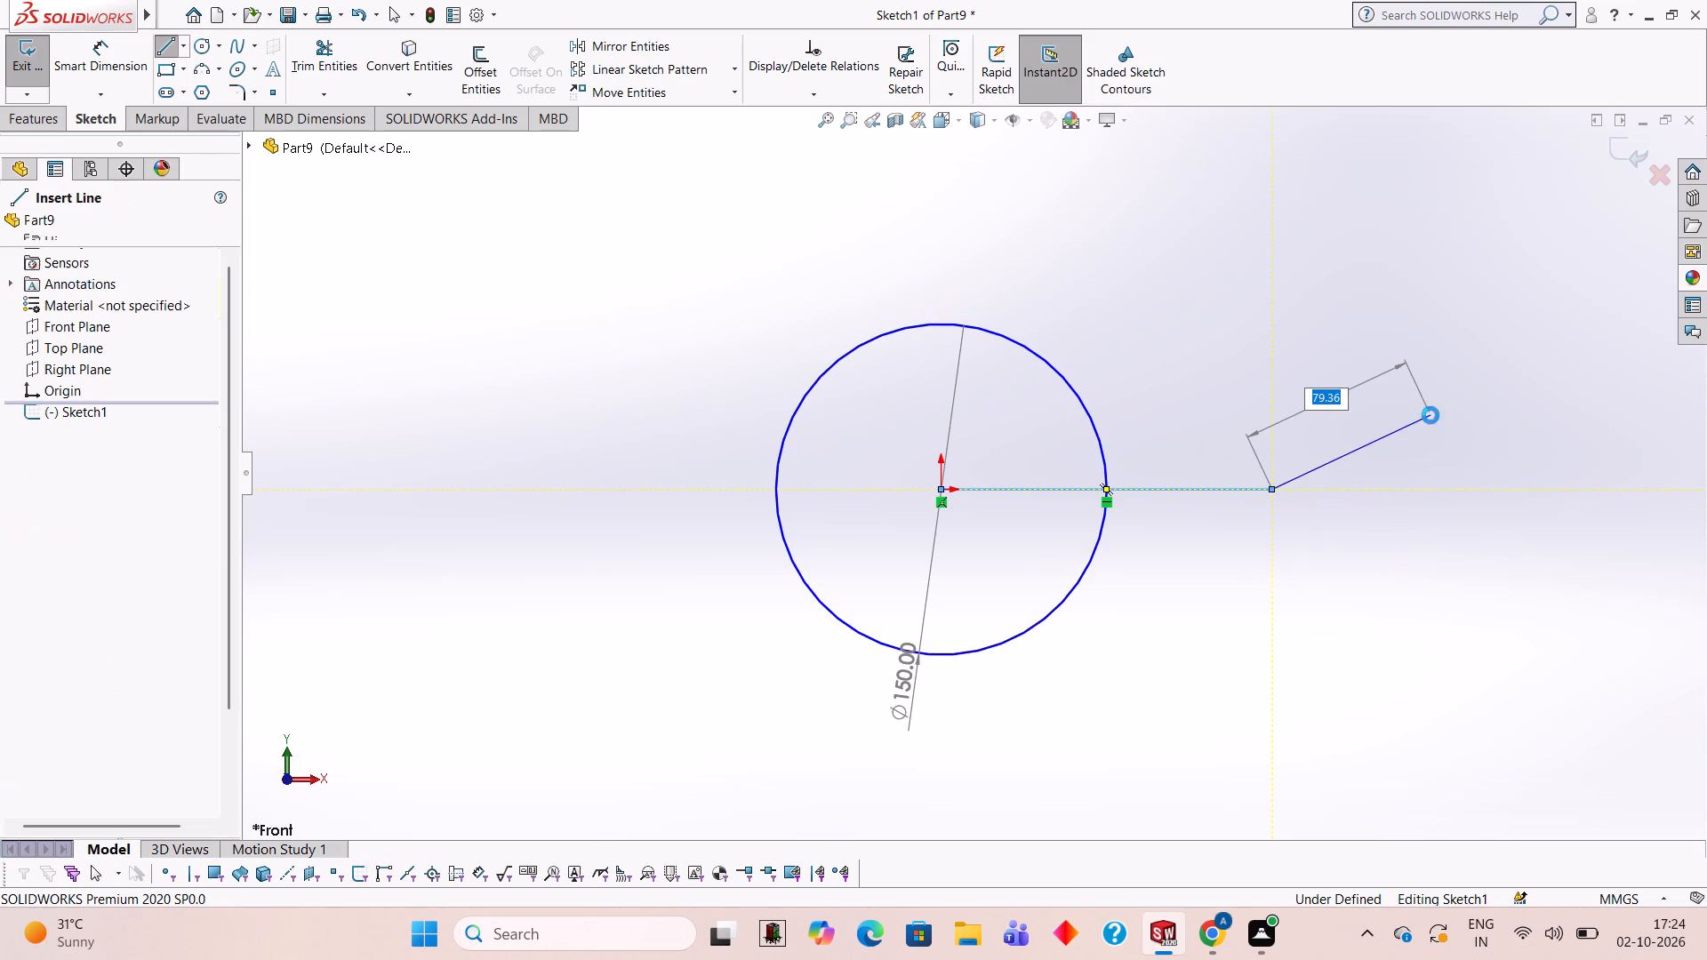
# Draw a 150 mm horizontal line from the origin in the negative X direction.
pyautogui.click(156, 39)
pyautogui.click(937, 488)
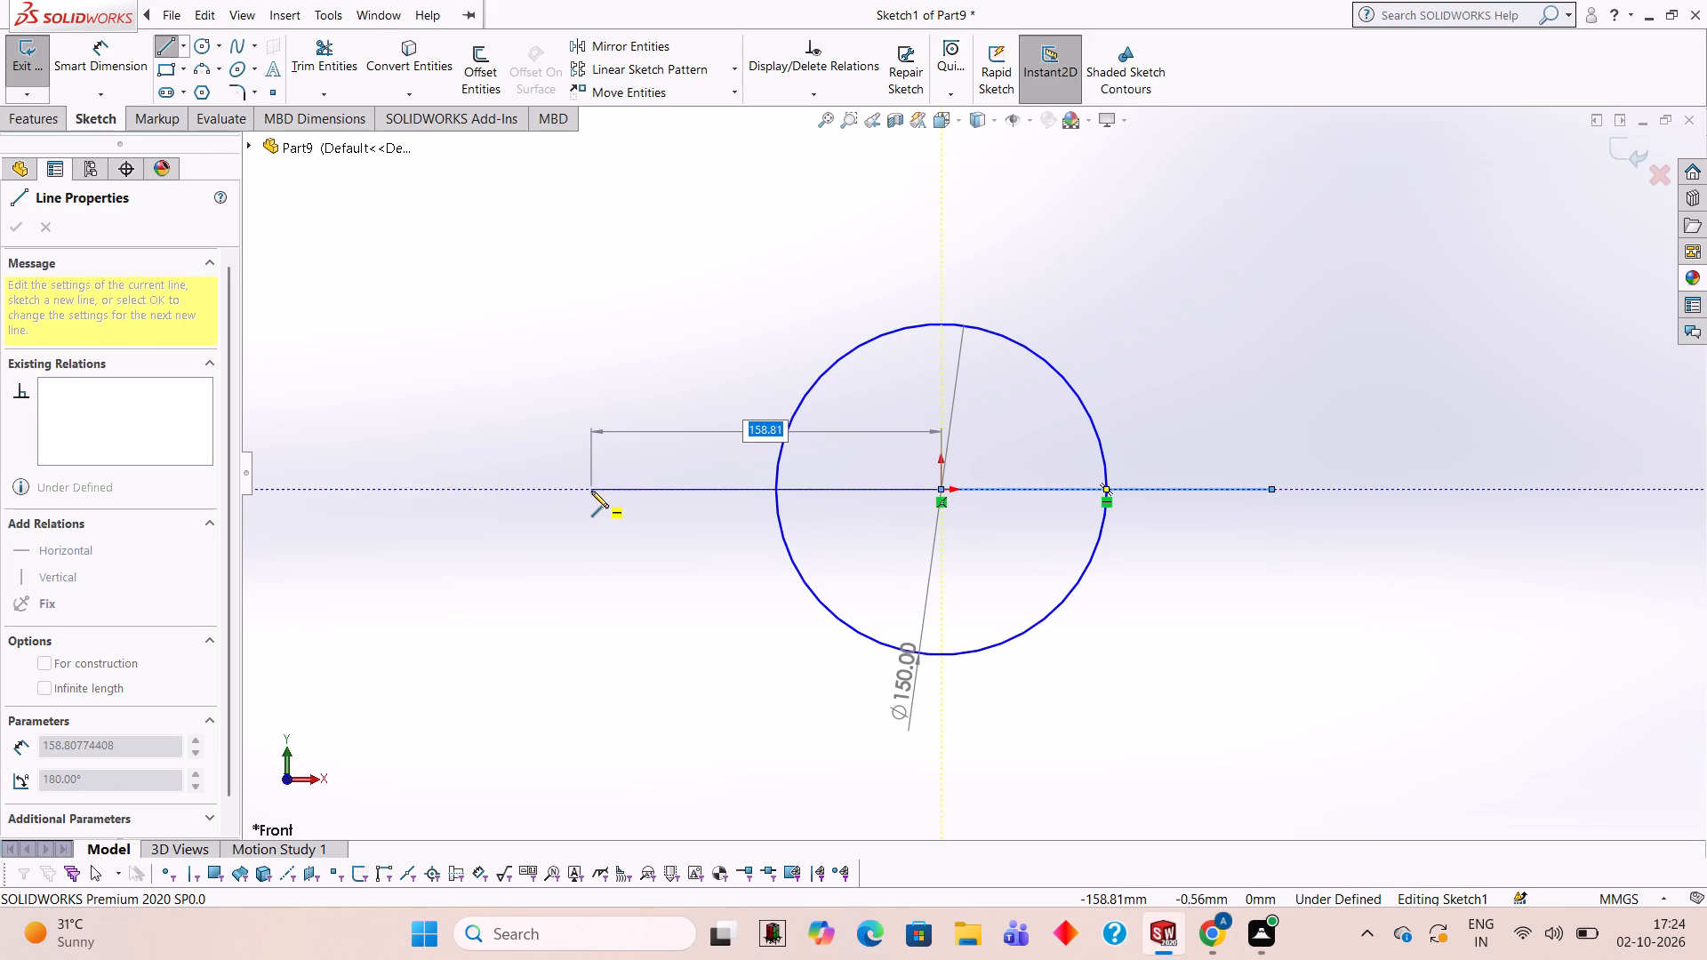
pyautogui.write('150')
pyautogui.press('Return')
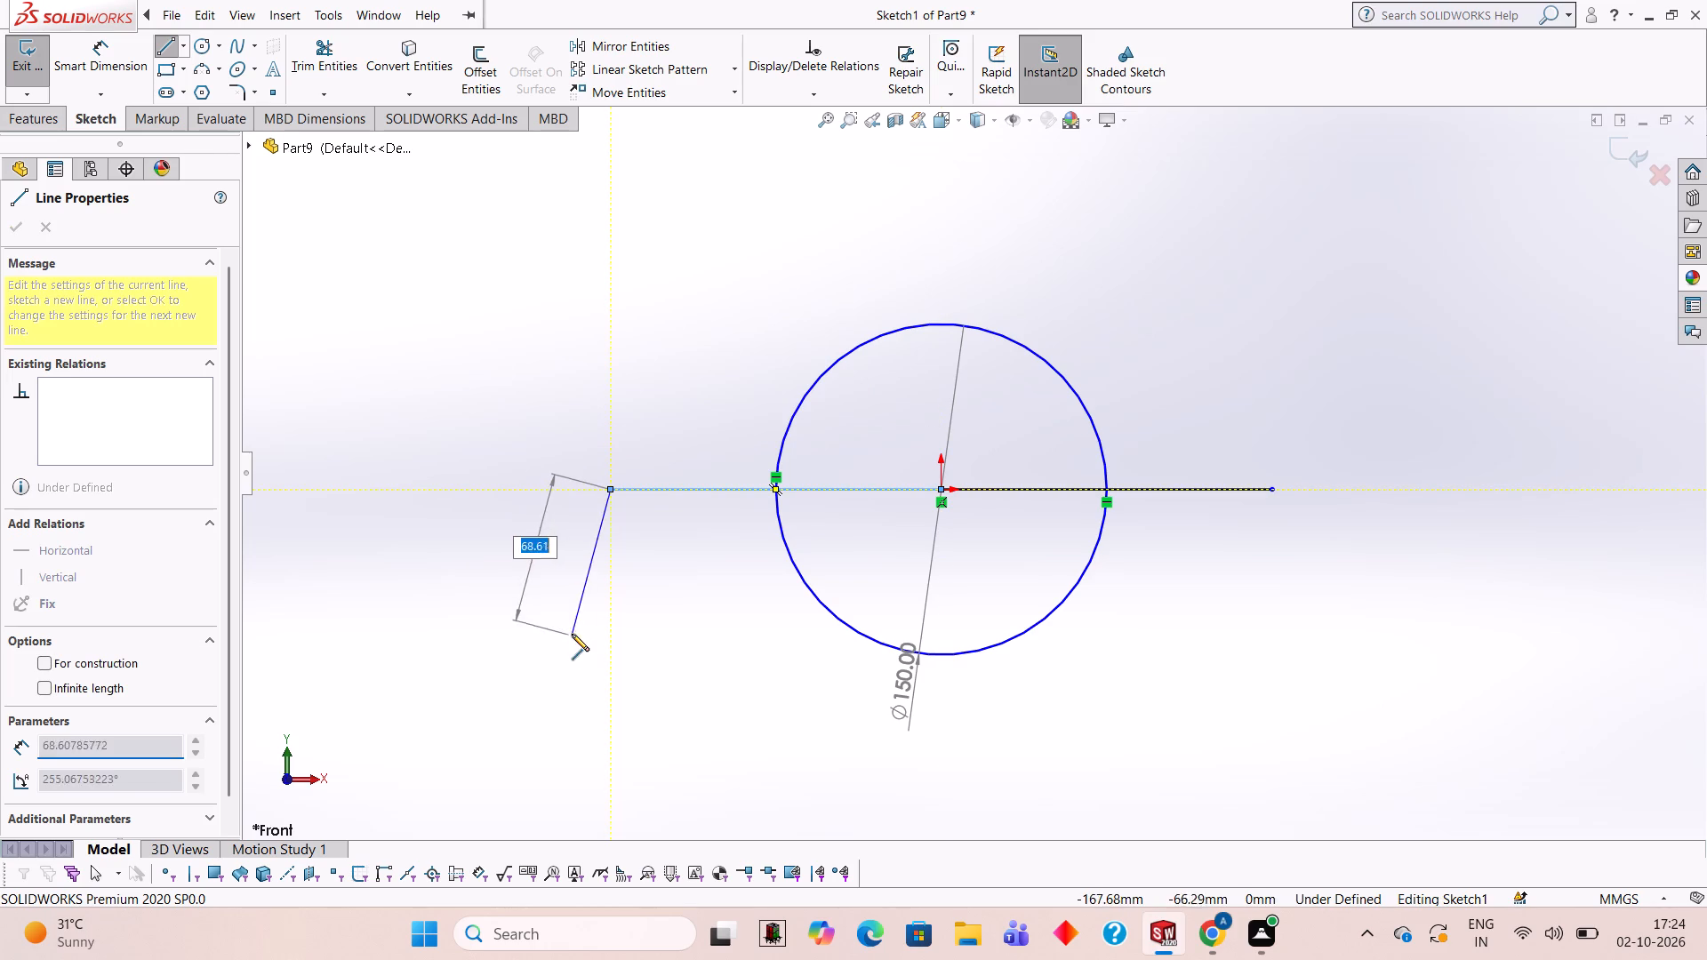
pyautogui.press('Escape')
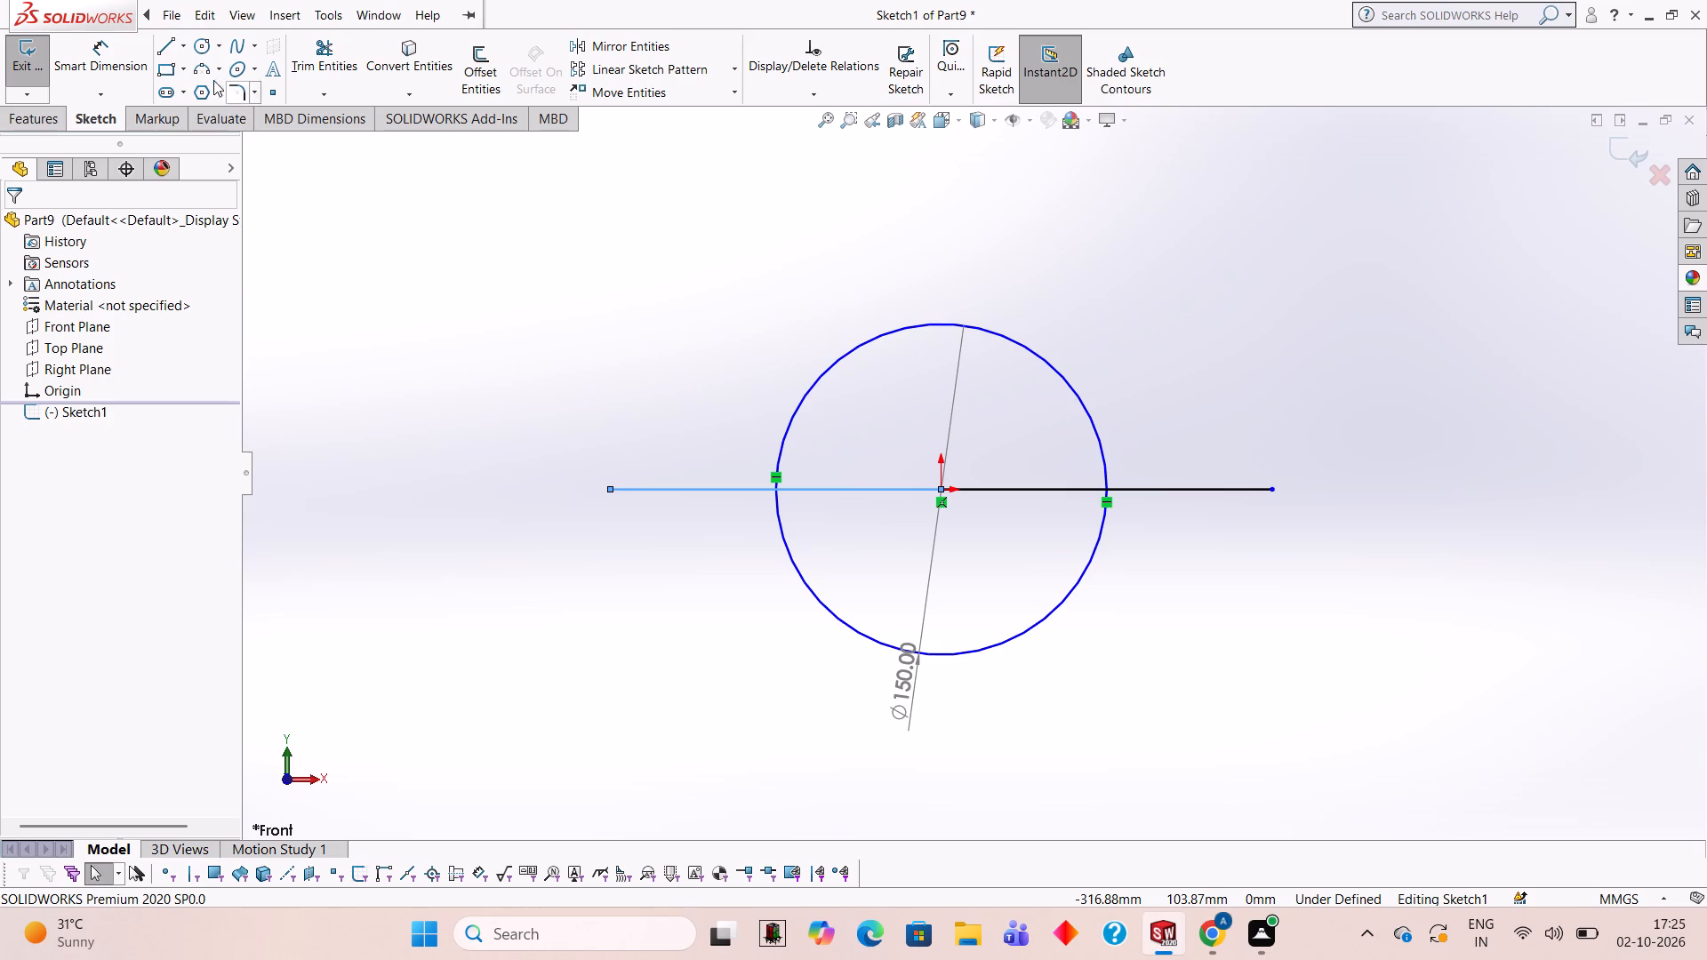
# Draw an 80 mm diameter circle centred on the outer end of each of the two horizontal lines.
pyautogui.click(197, 38)
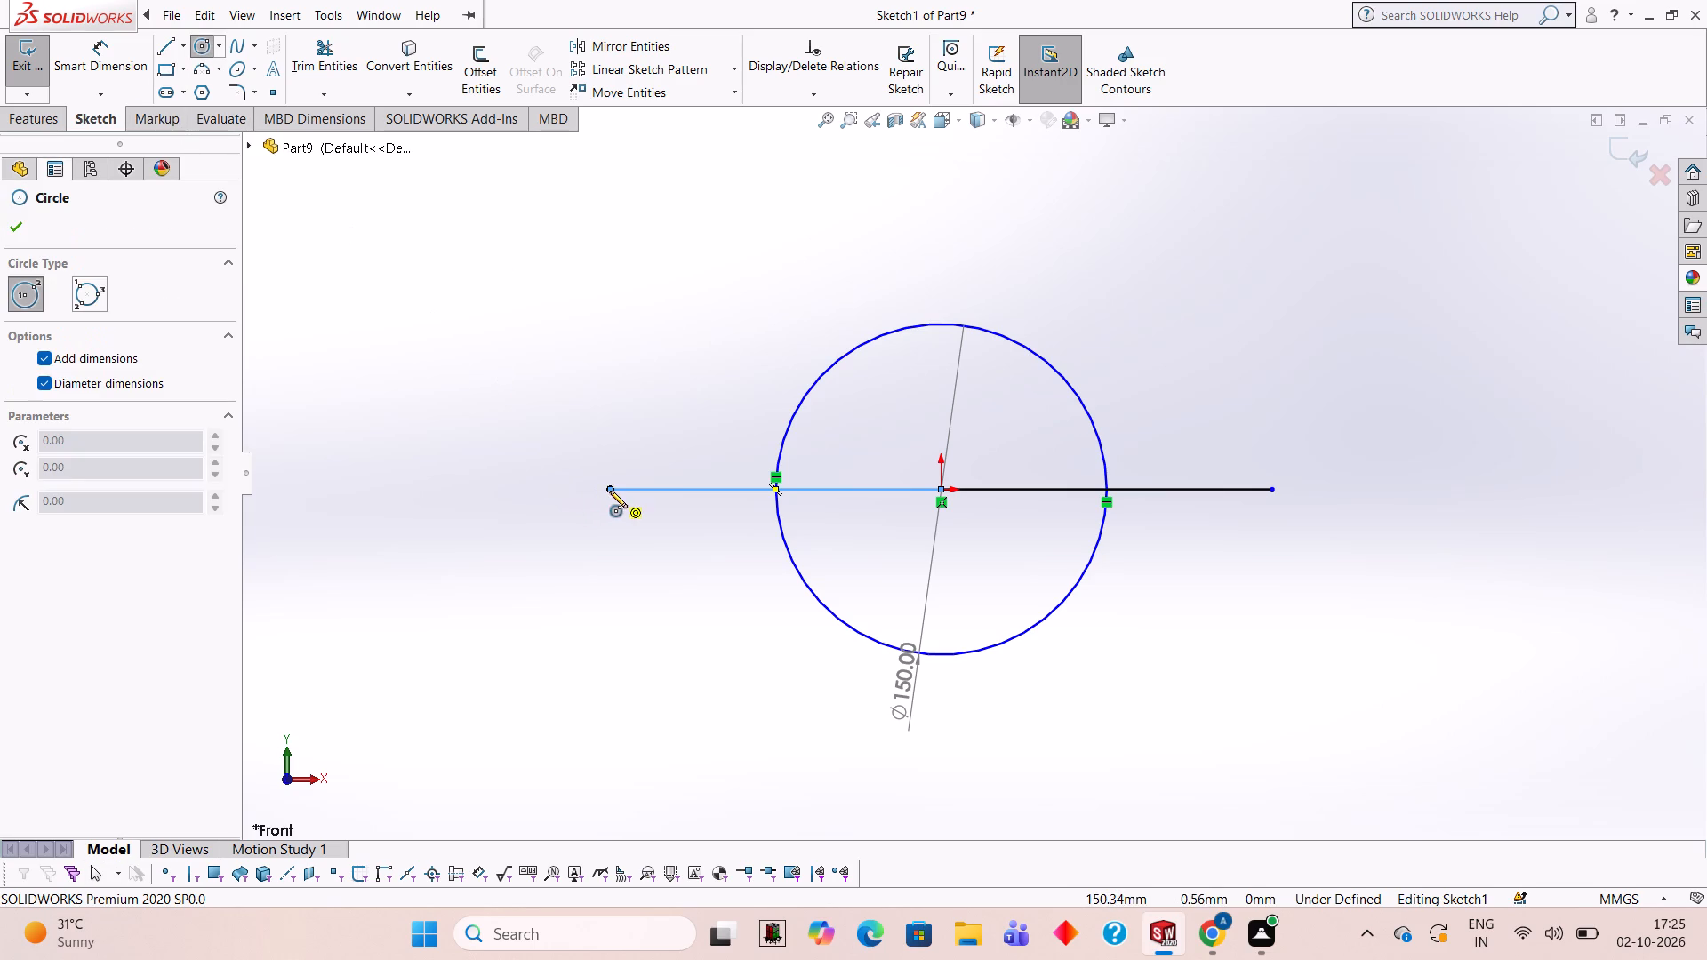
pyautogui.click(610, 491)
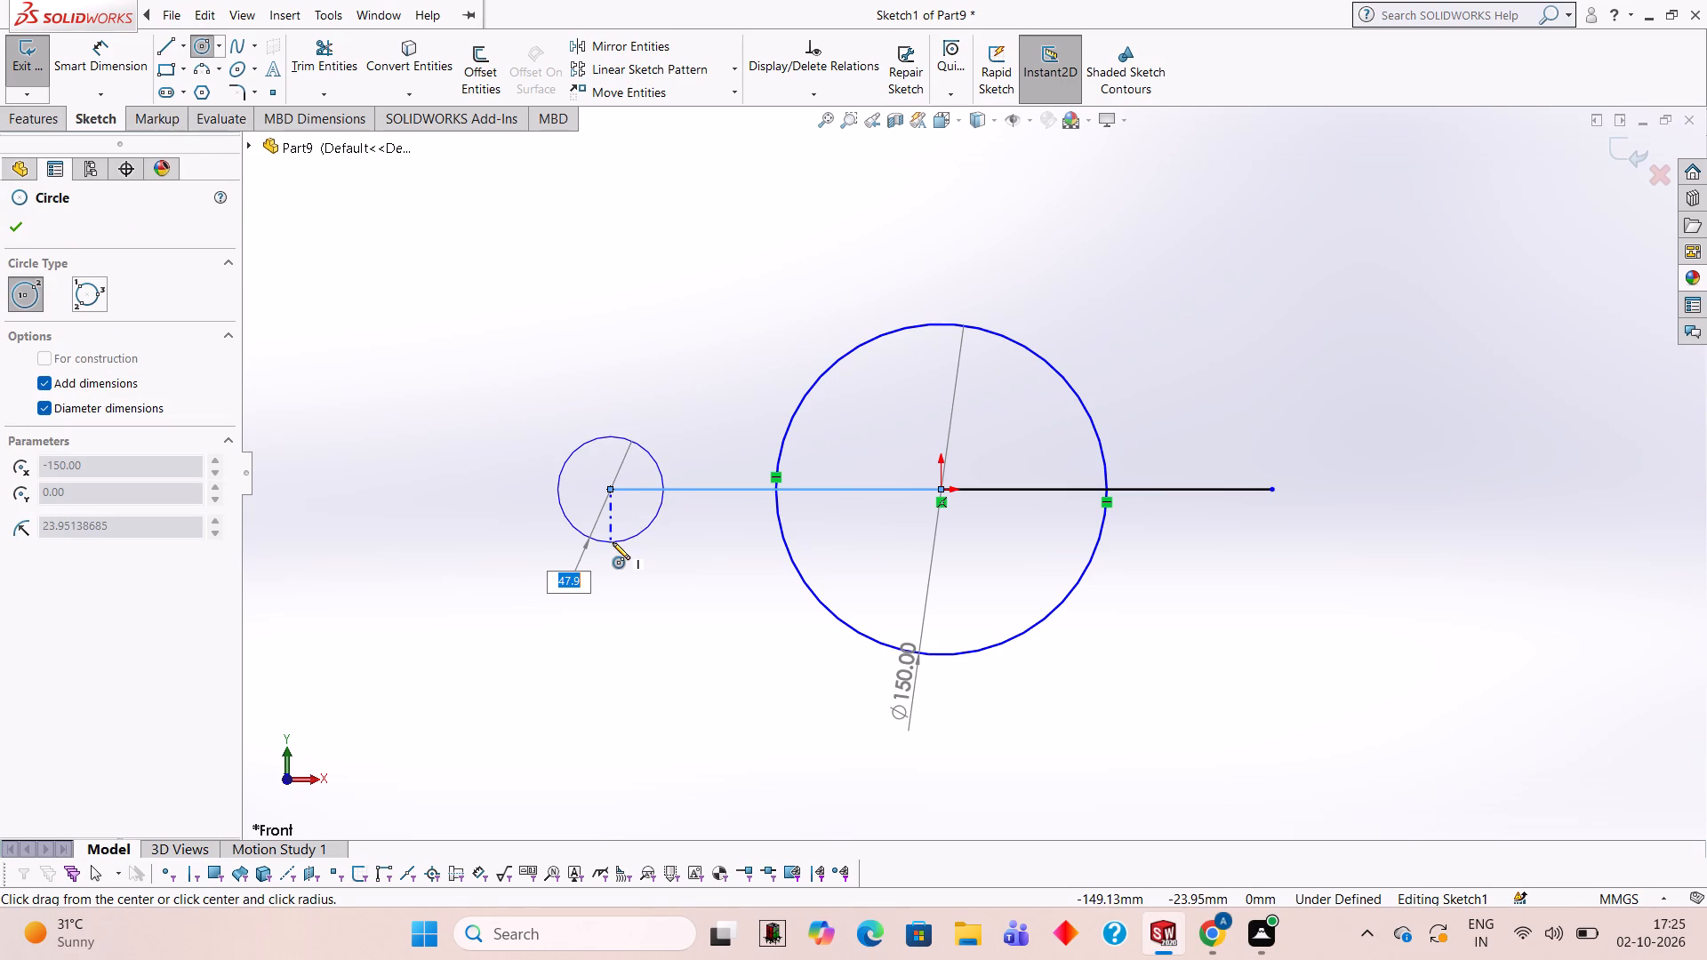
pyautogui.write('80')
pyautogui.press('Return')
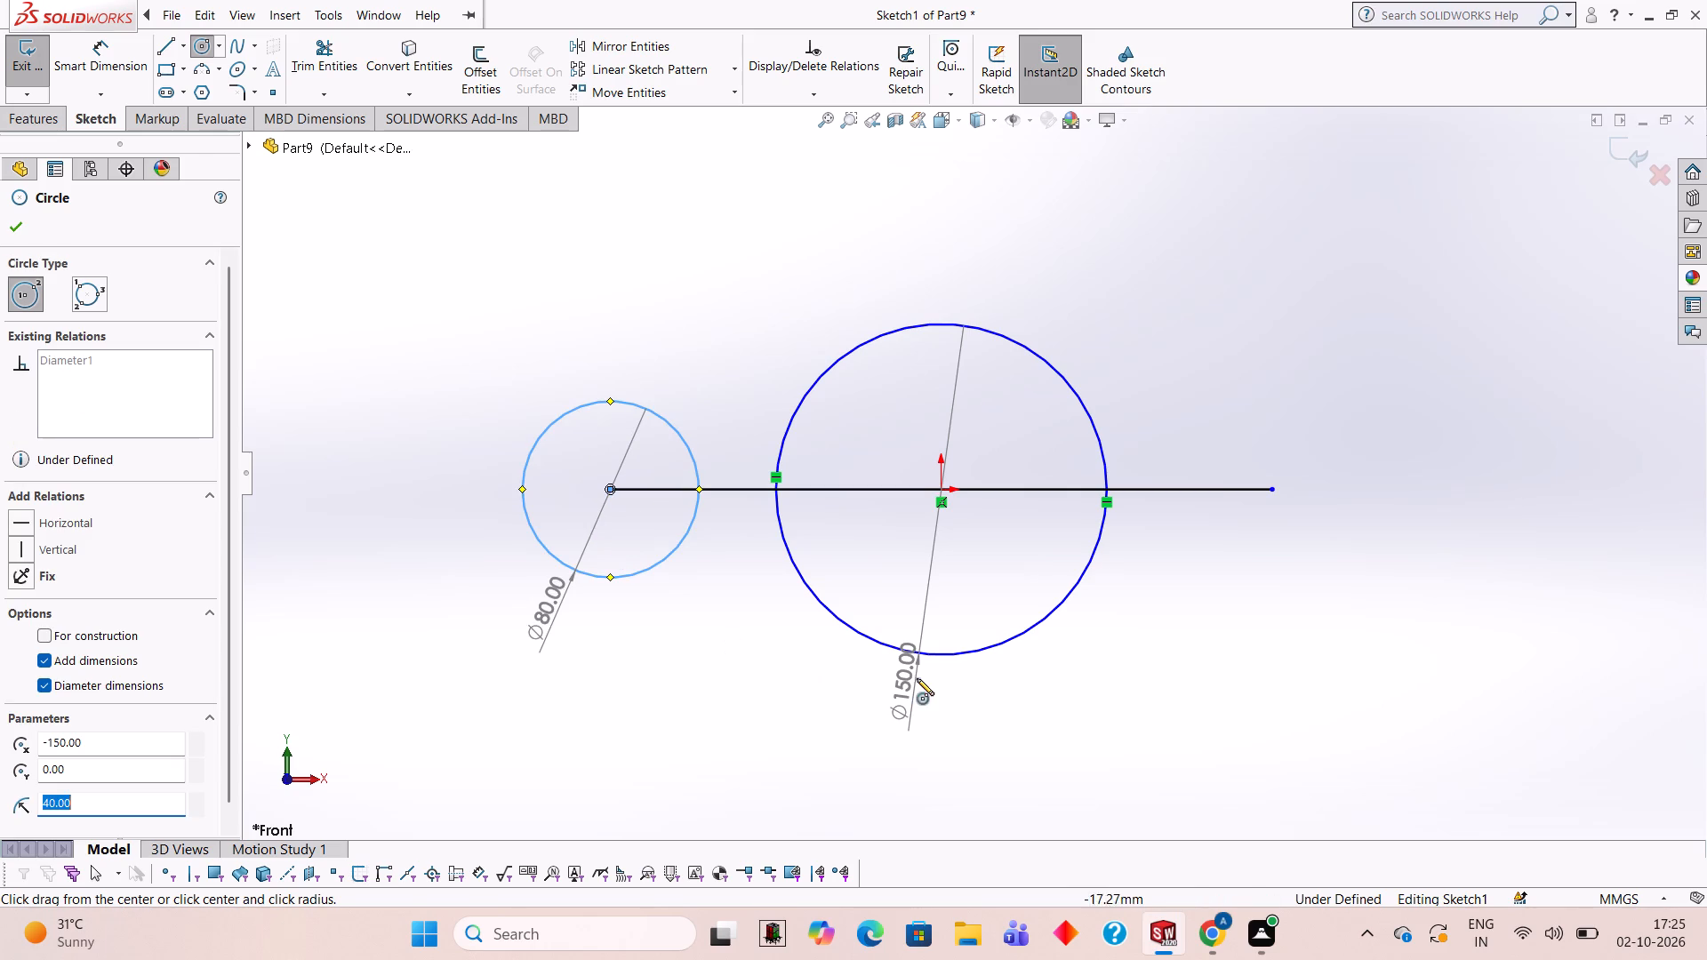
pyautogui.click(1270, 490)
pyautogui.write('80')
pyautogui.press('Return')
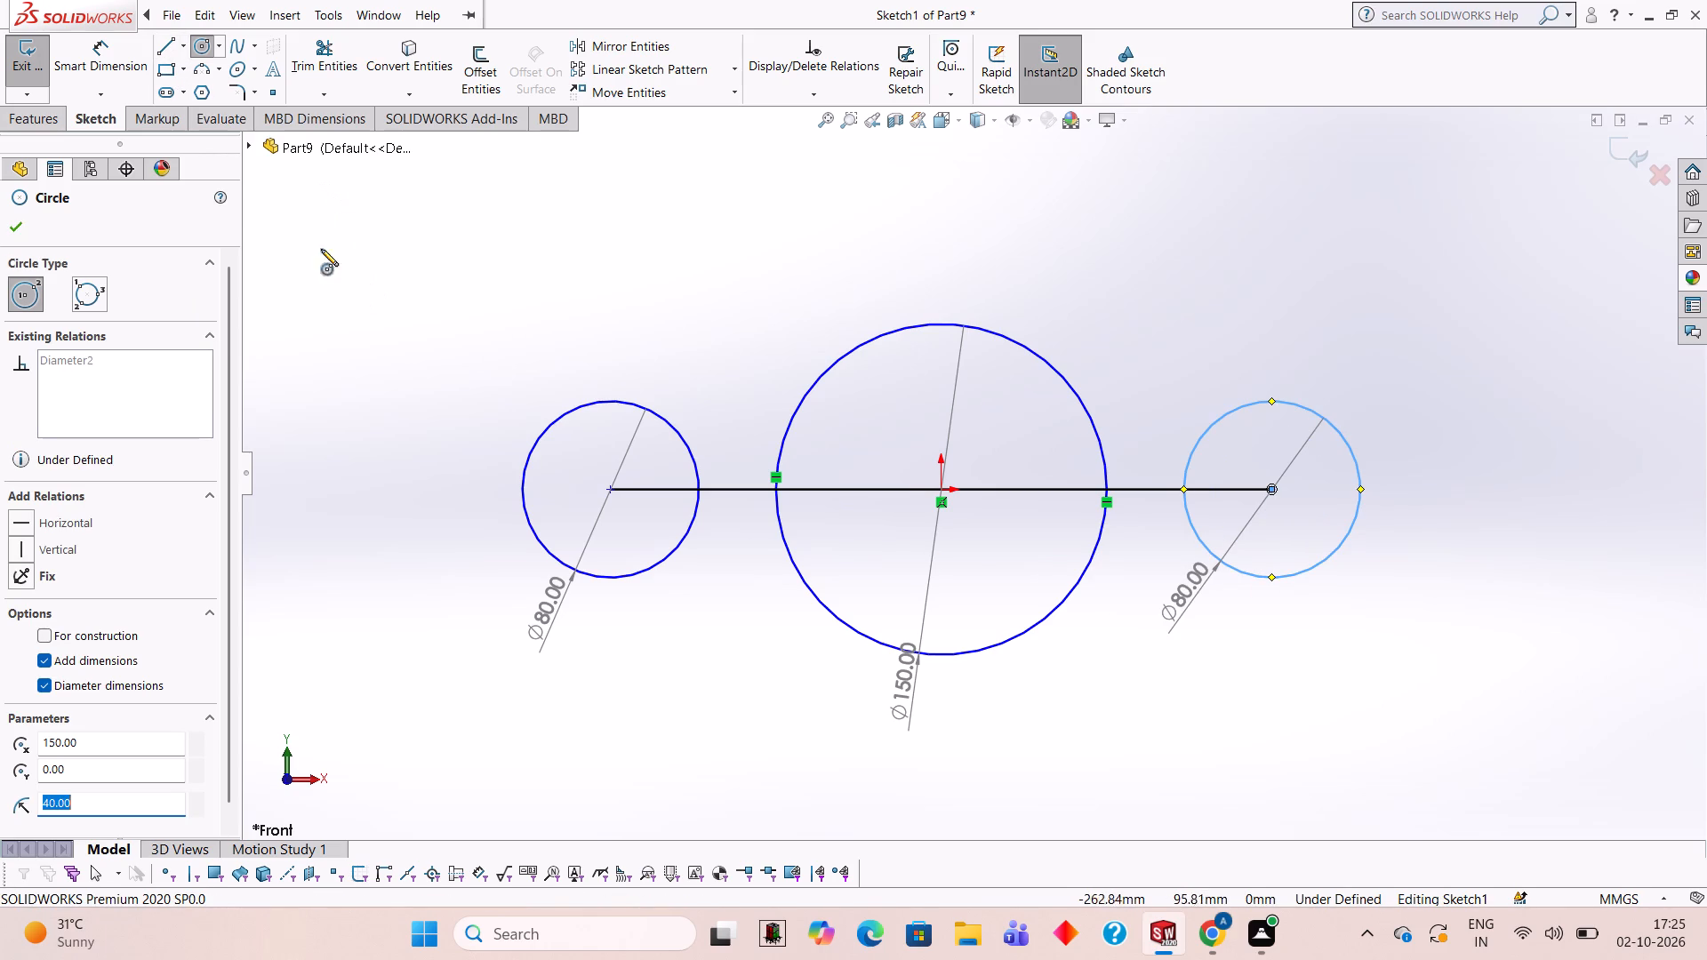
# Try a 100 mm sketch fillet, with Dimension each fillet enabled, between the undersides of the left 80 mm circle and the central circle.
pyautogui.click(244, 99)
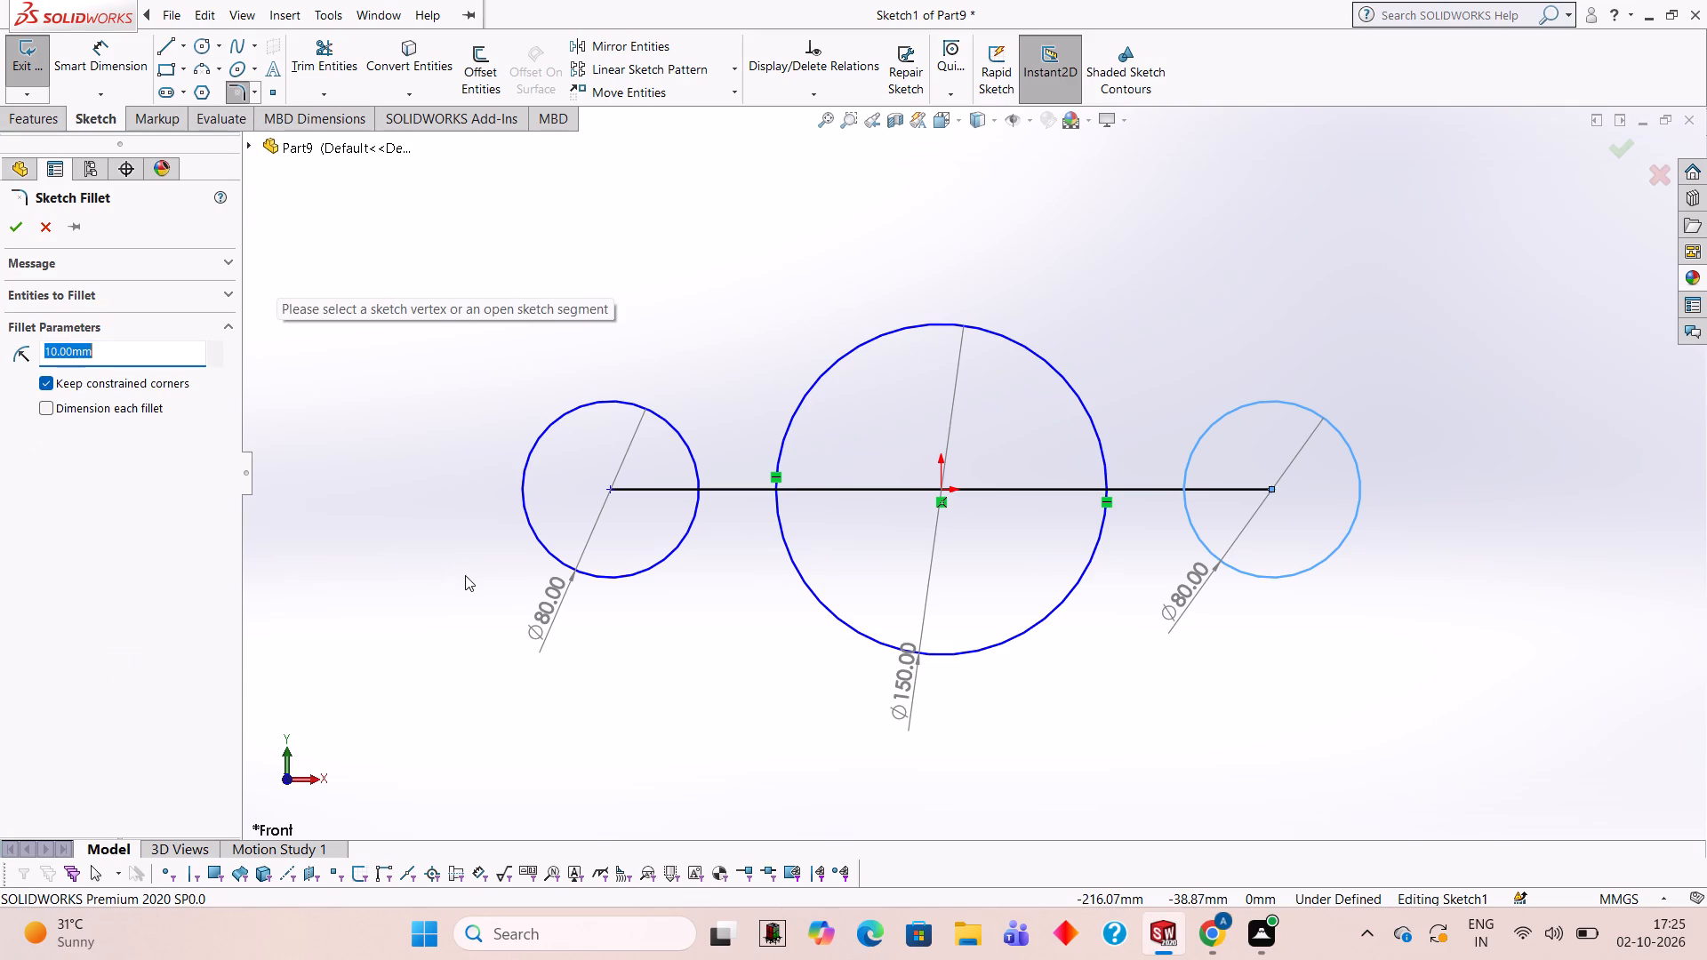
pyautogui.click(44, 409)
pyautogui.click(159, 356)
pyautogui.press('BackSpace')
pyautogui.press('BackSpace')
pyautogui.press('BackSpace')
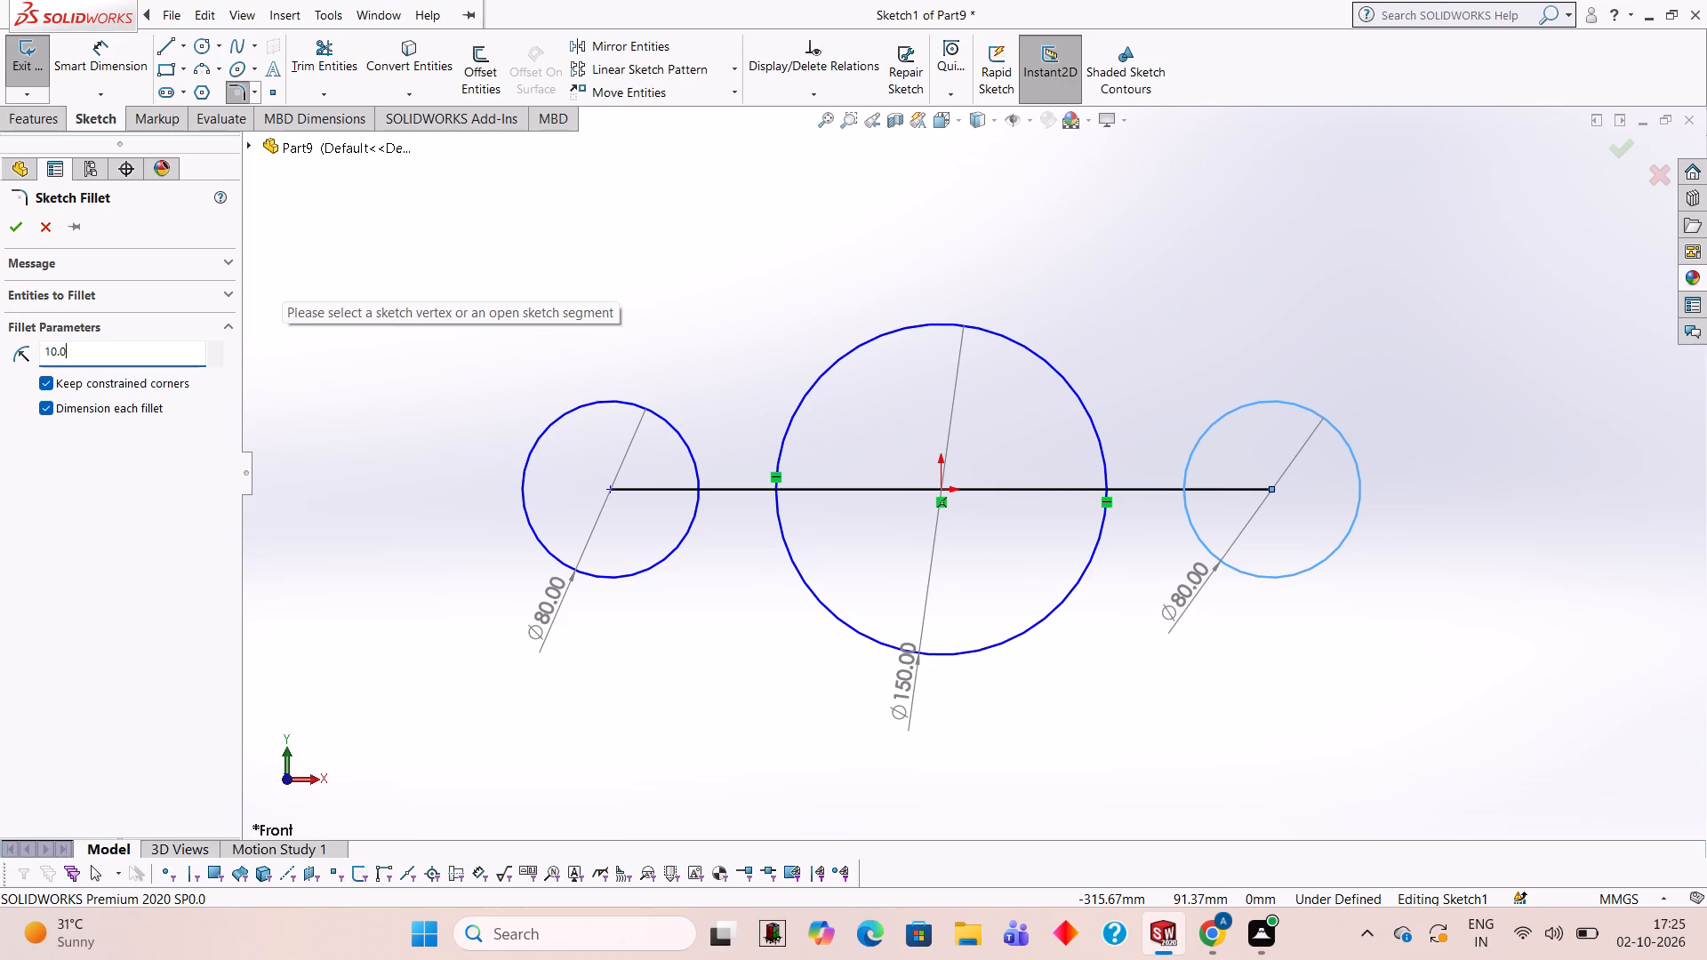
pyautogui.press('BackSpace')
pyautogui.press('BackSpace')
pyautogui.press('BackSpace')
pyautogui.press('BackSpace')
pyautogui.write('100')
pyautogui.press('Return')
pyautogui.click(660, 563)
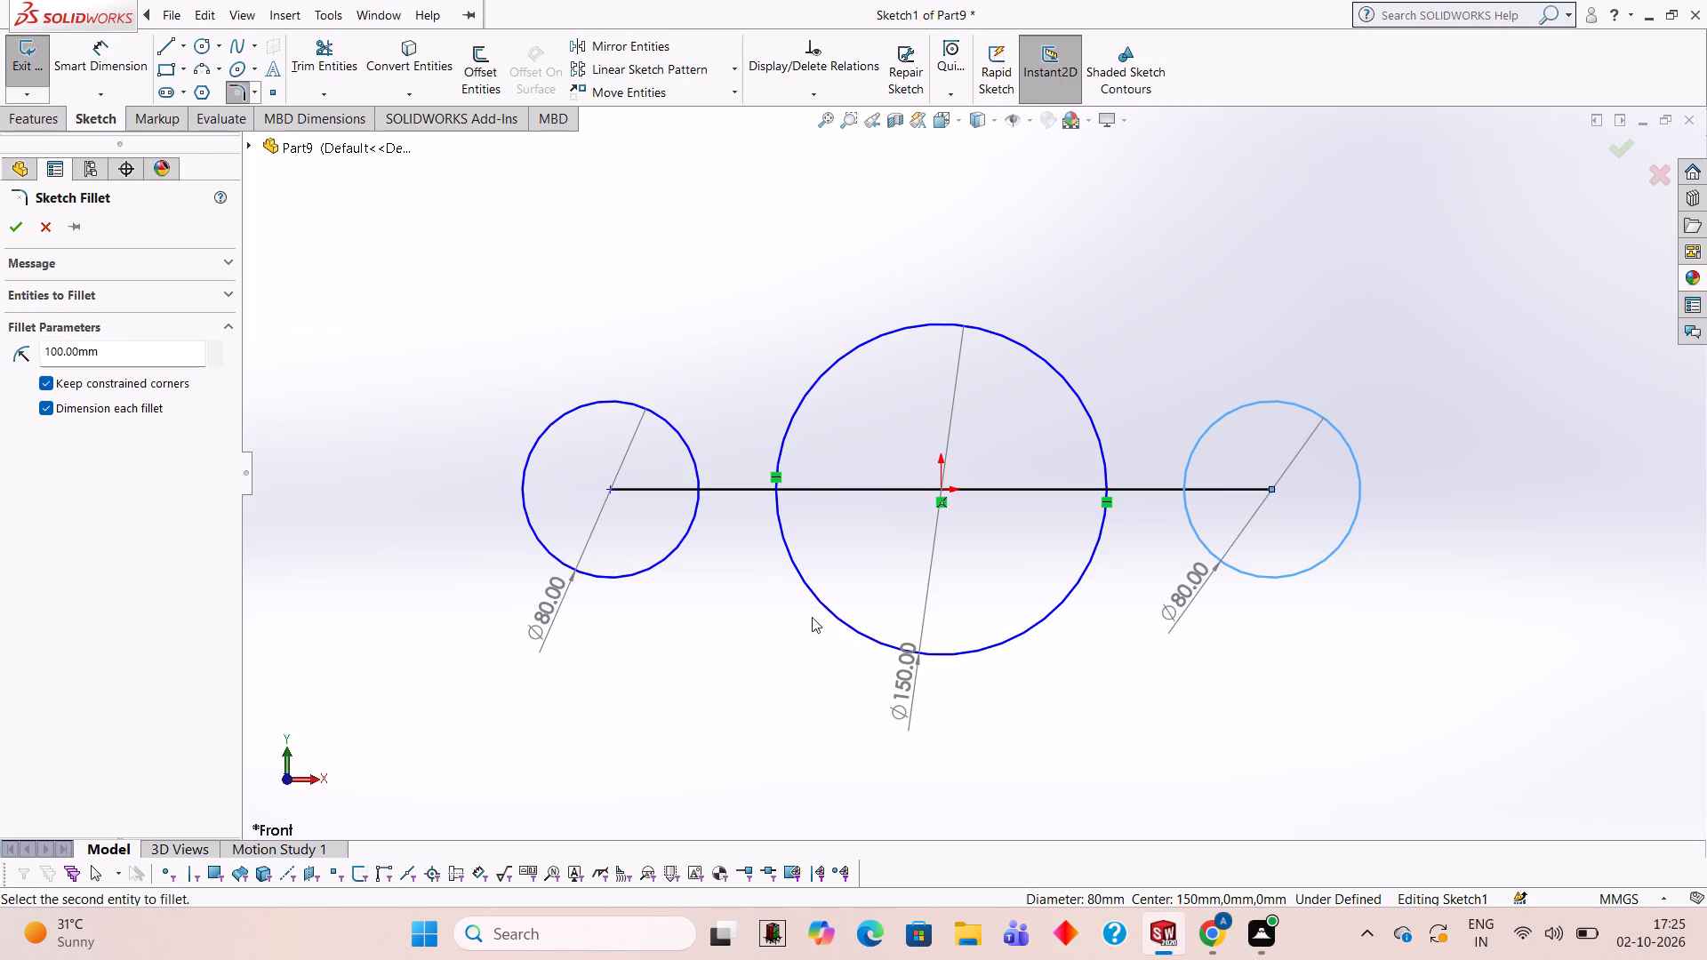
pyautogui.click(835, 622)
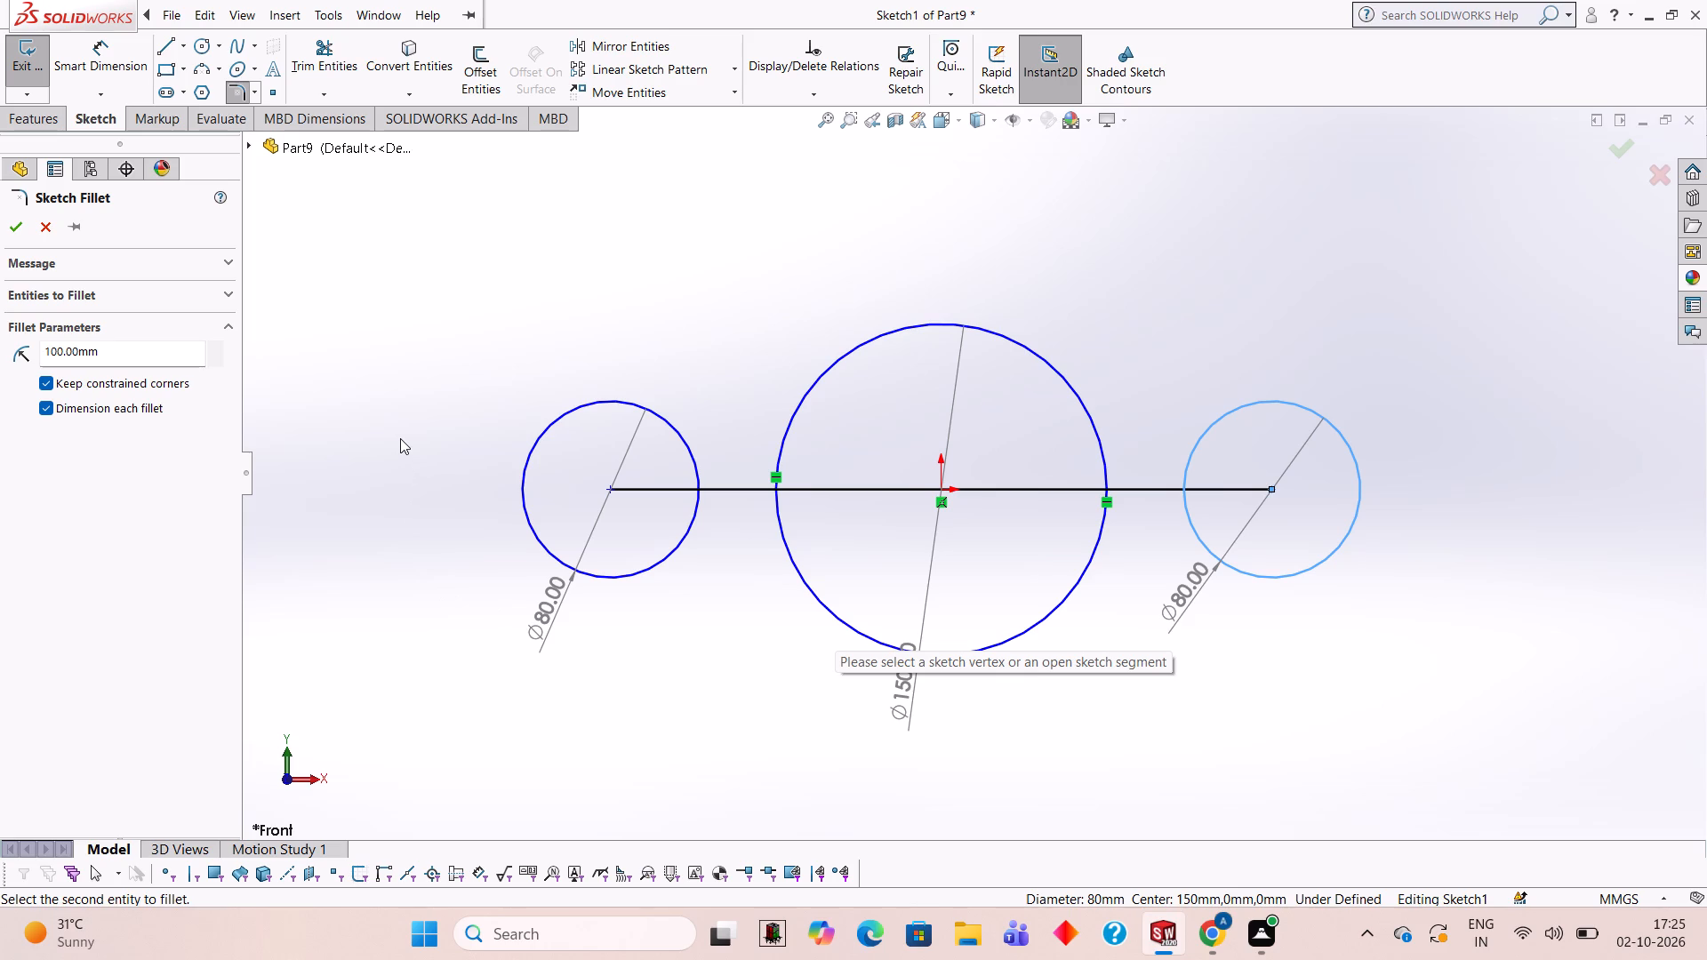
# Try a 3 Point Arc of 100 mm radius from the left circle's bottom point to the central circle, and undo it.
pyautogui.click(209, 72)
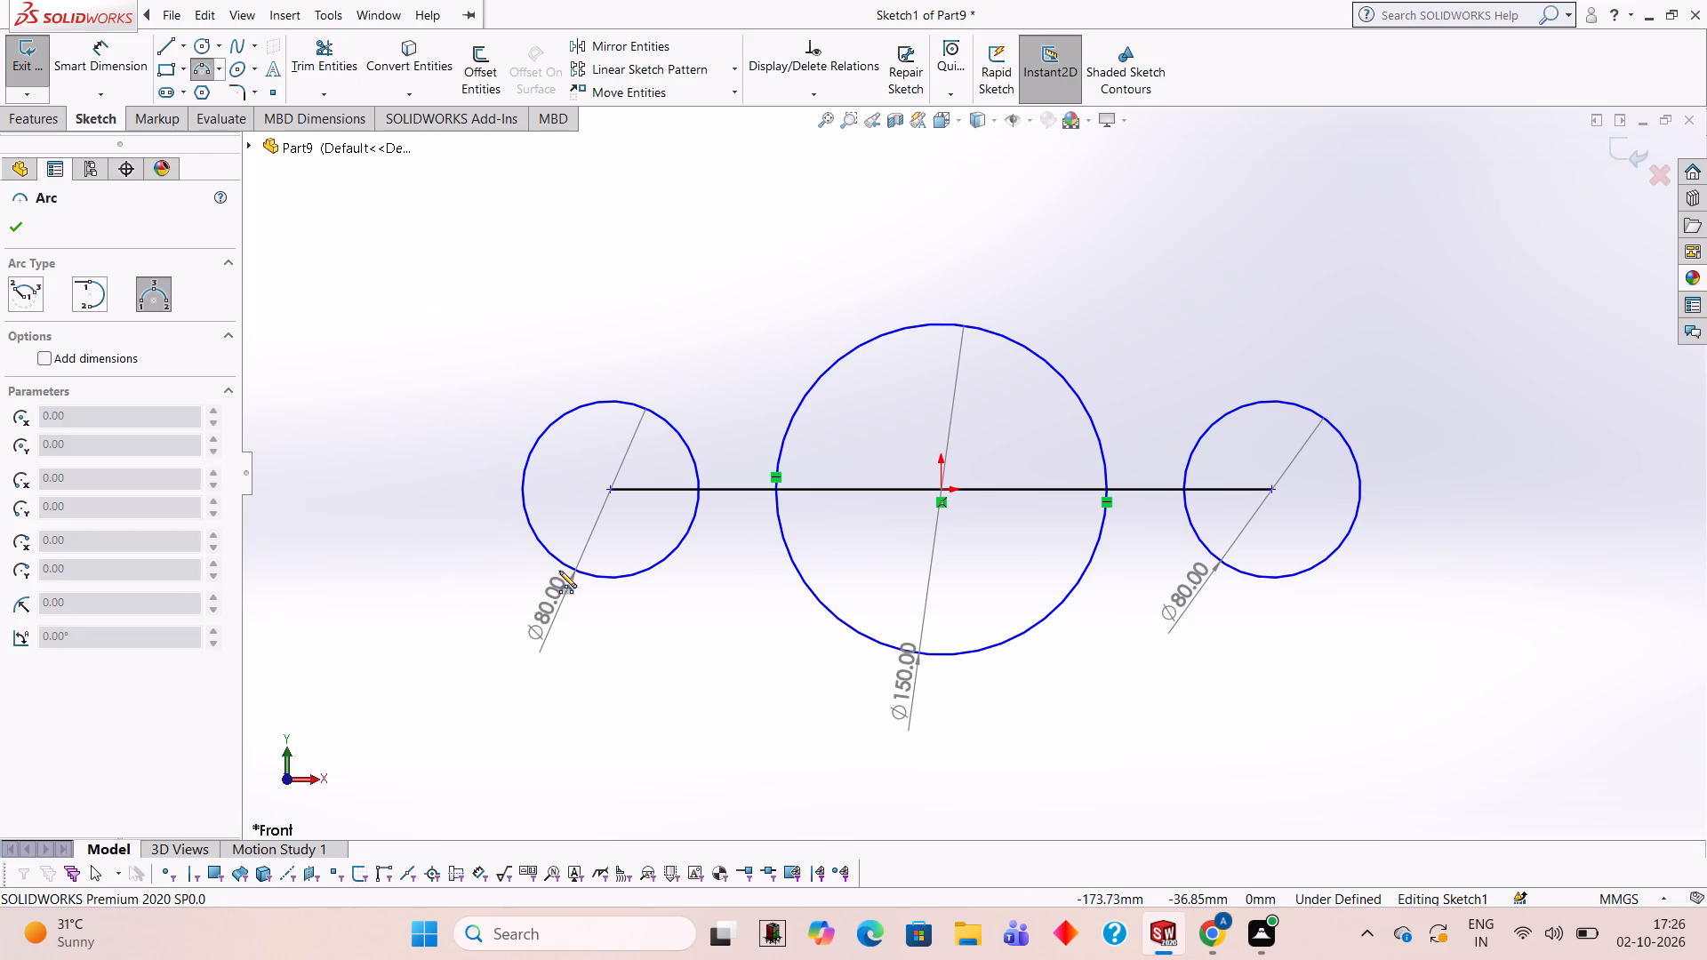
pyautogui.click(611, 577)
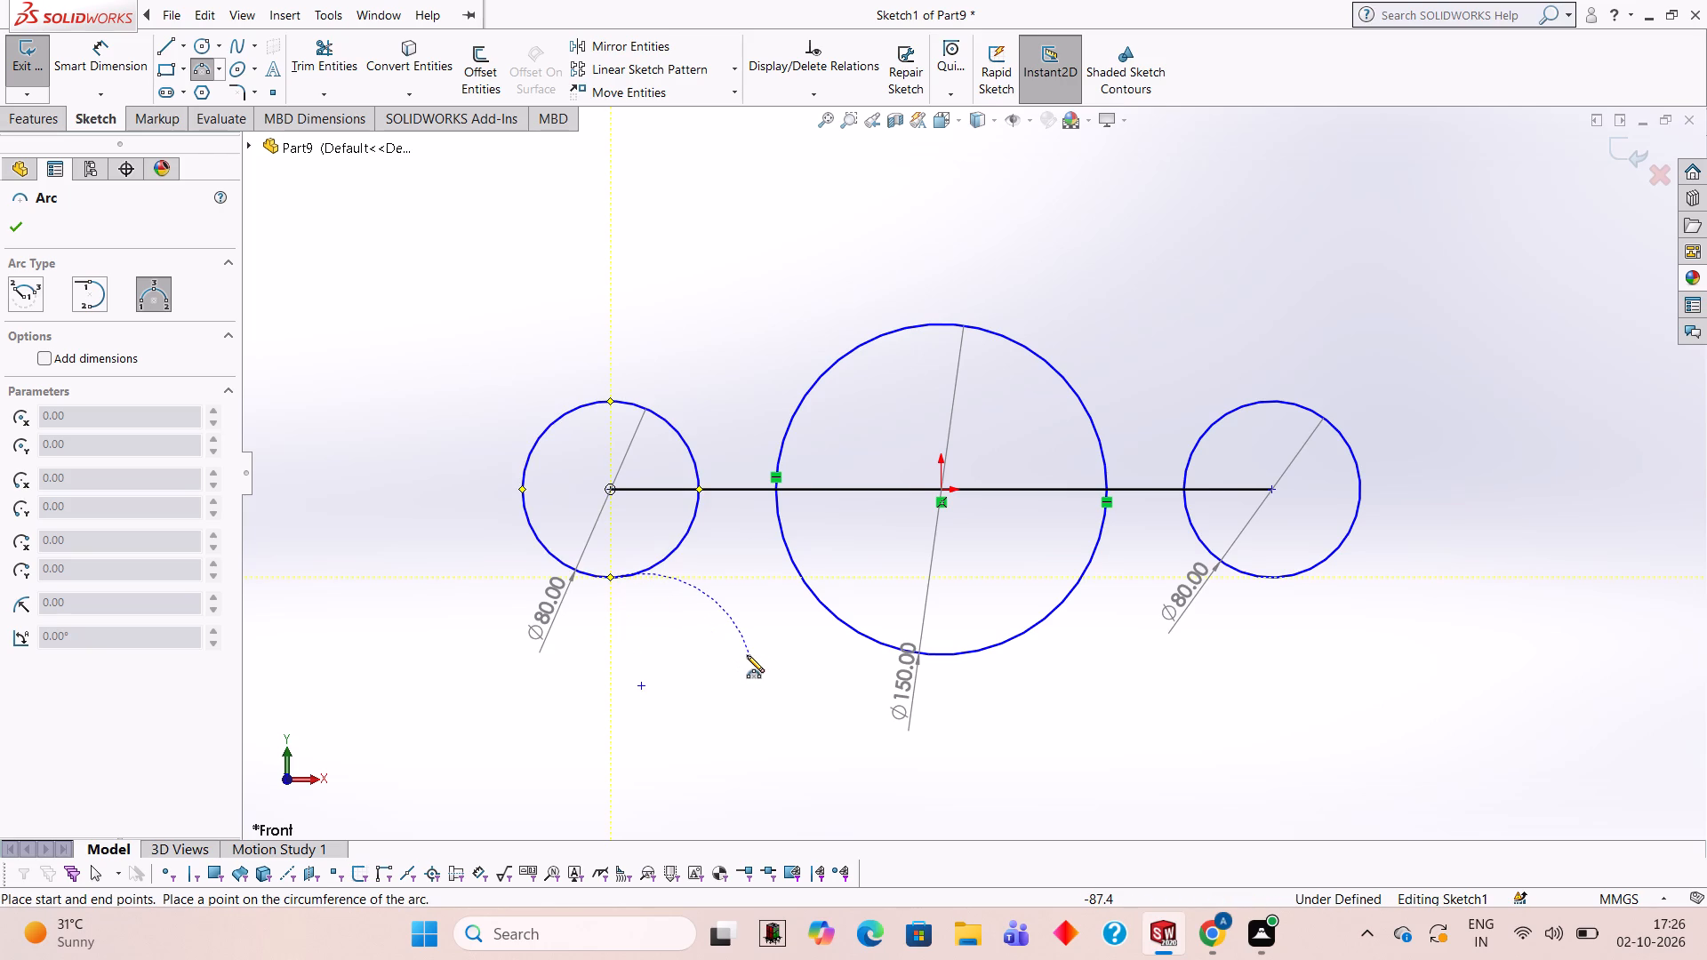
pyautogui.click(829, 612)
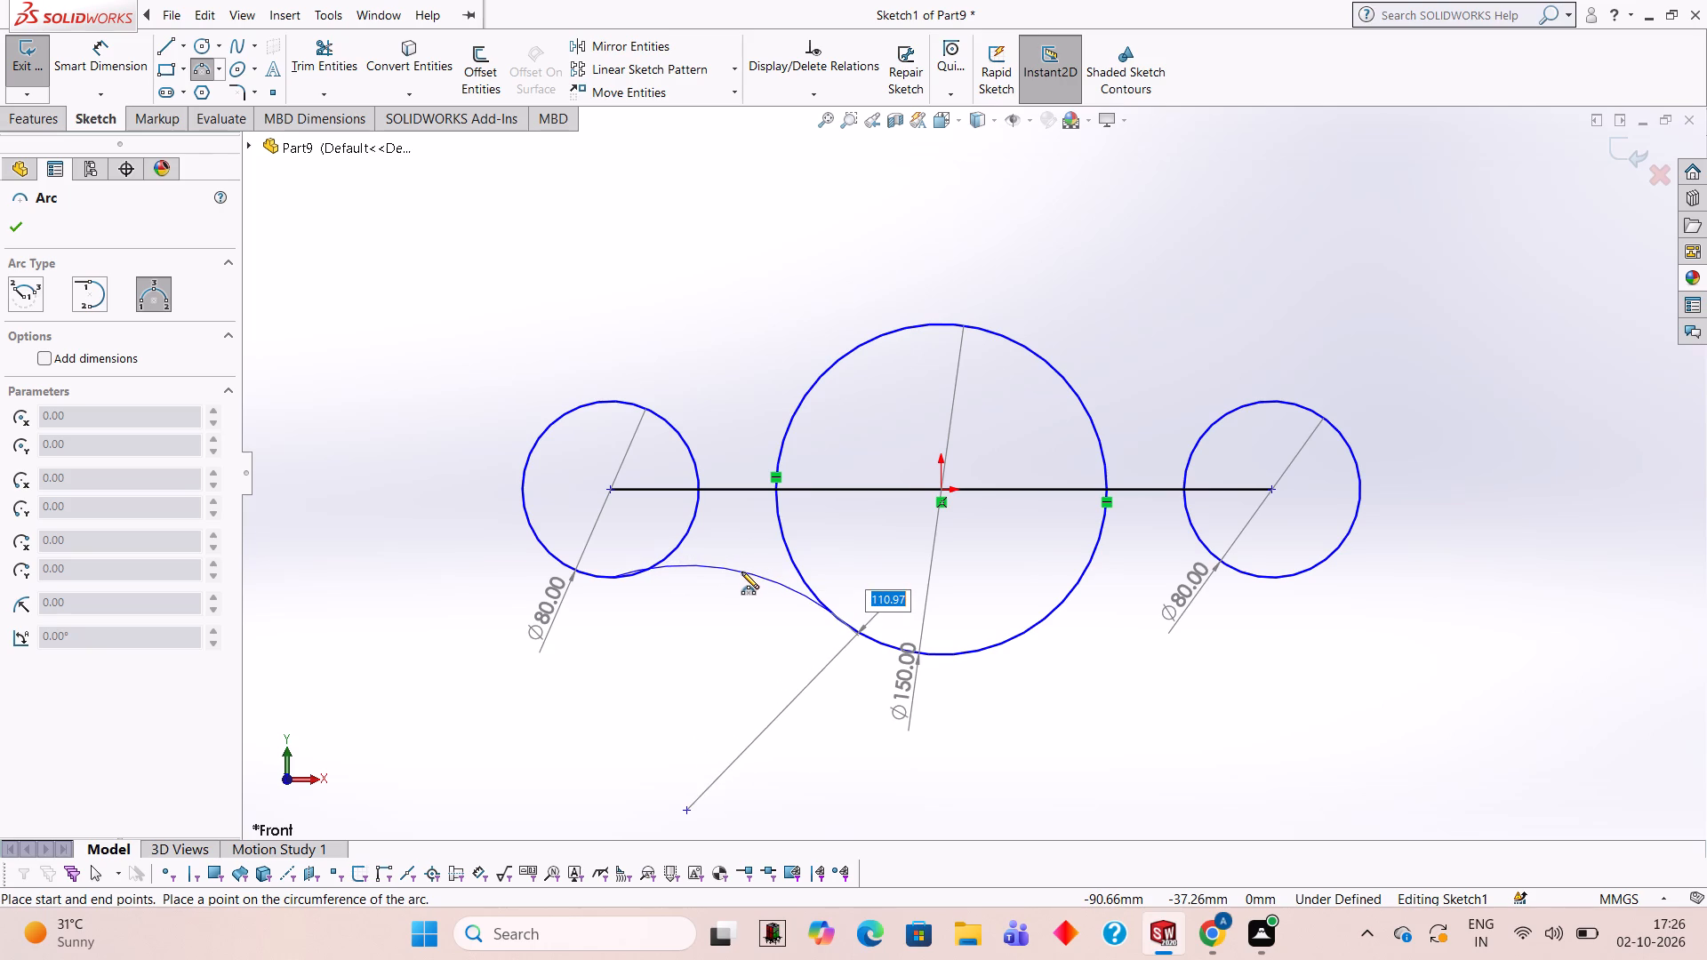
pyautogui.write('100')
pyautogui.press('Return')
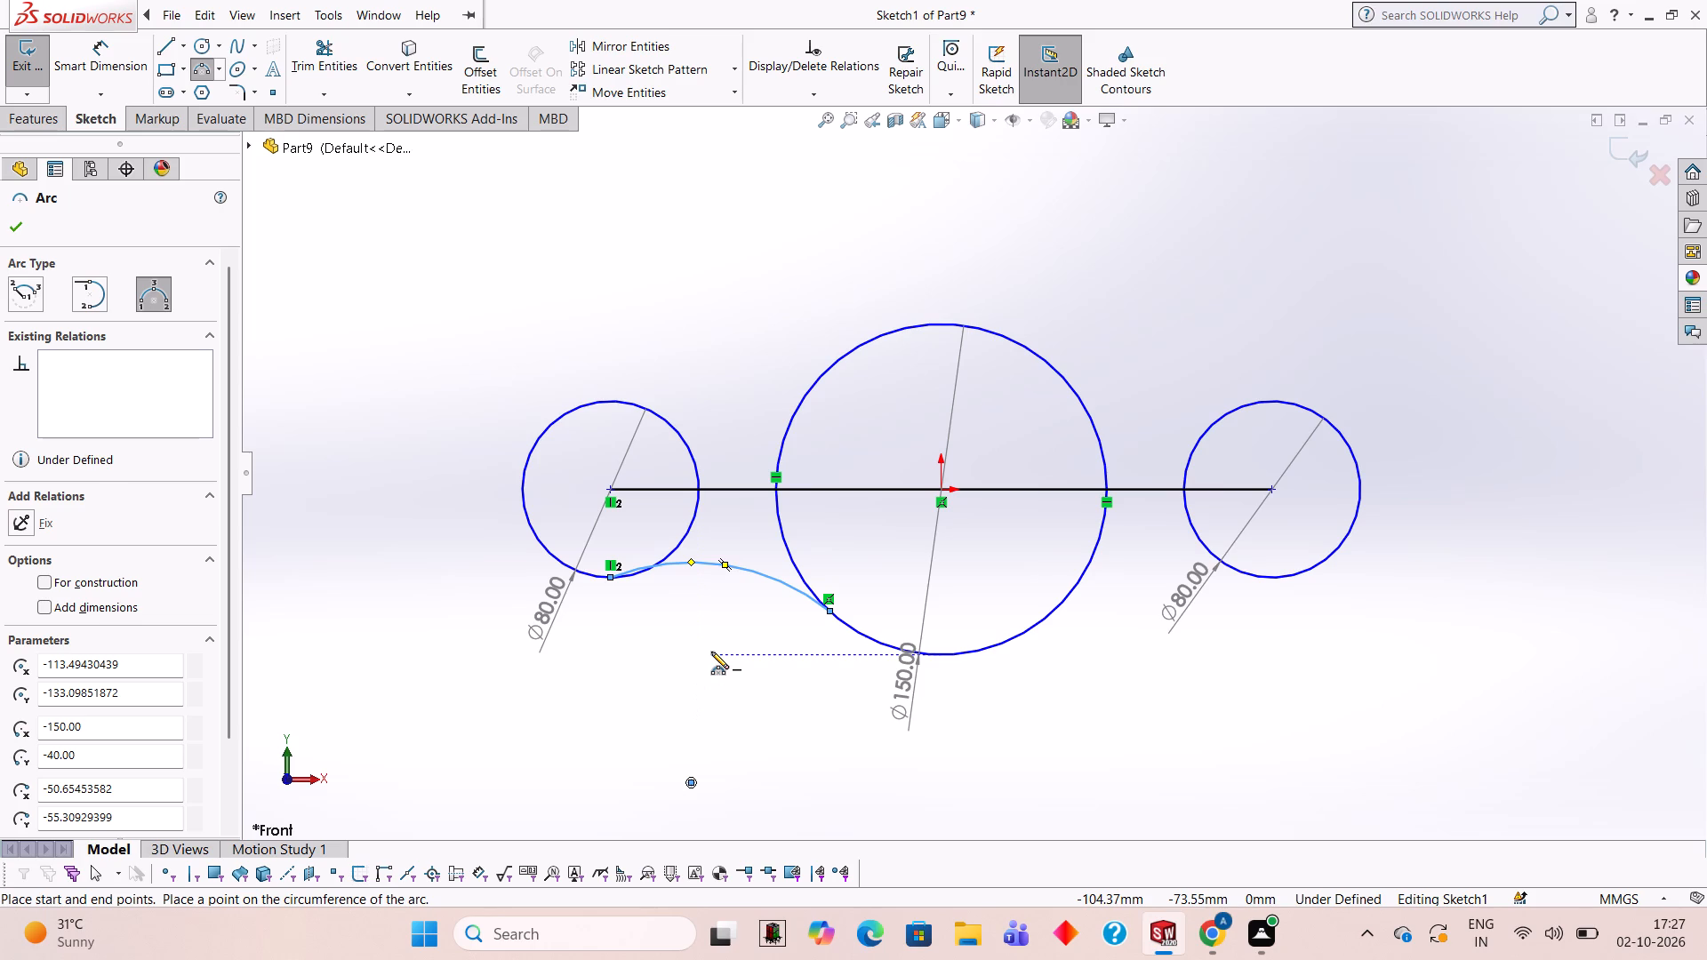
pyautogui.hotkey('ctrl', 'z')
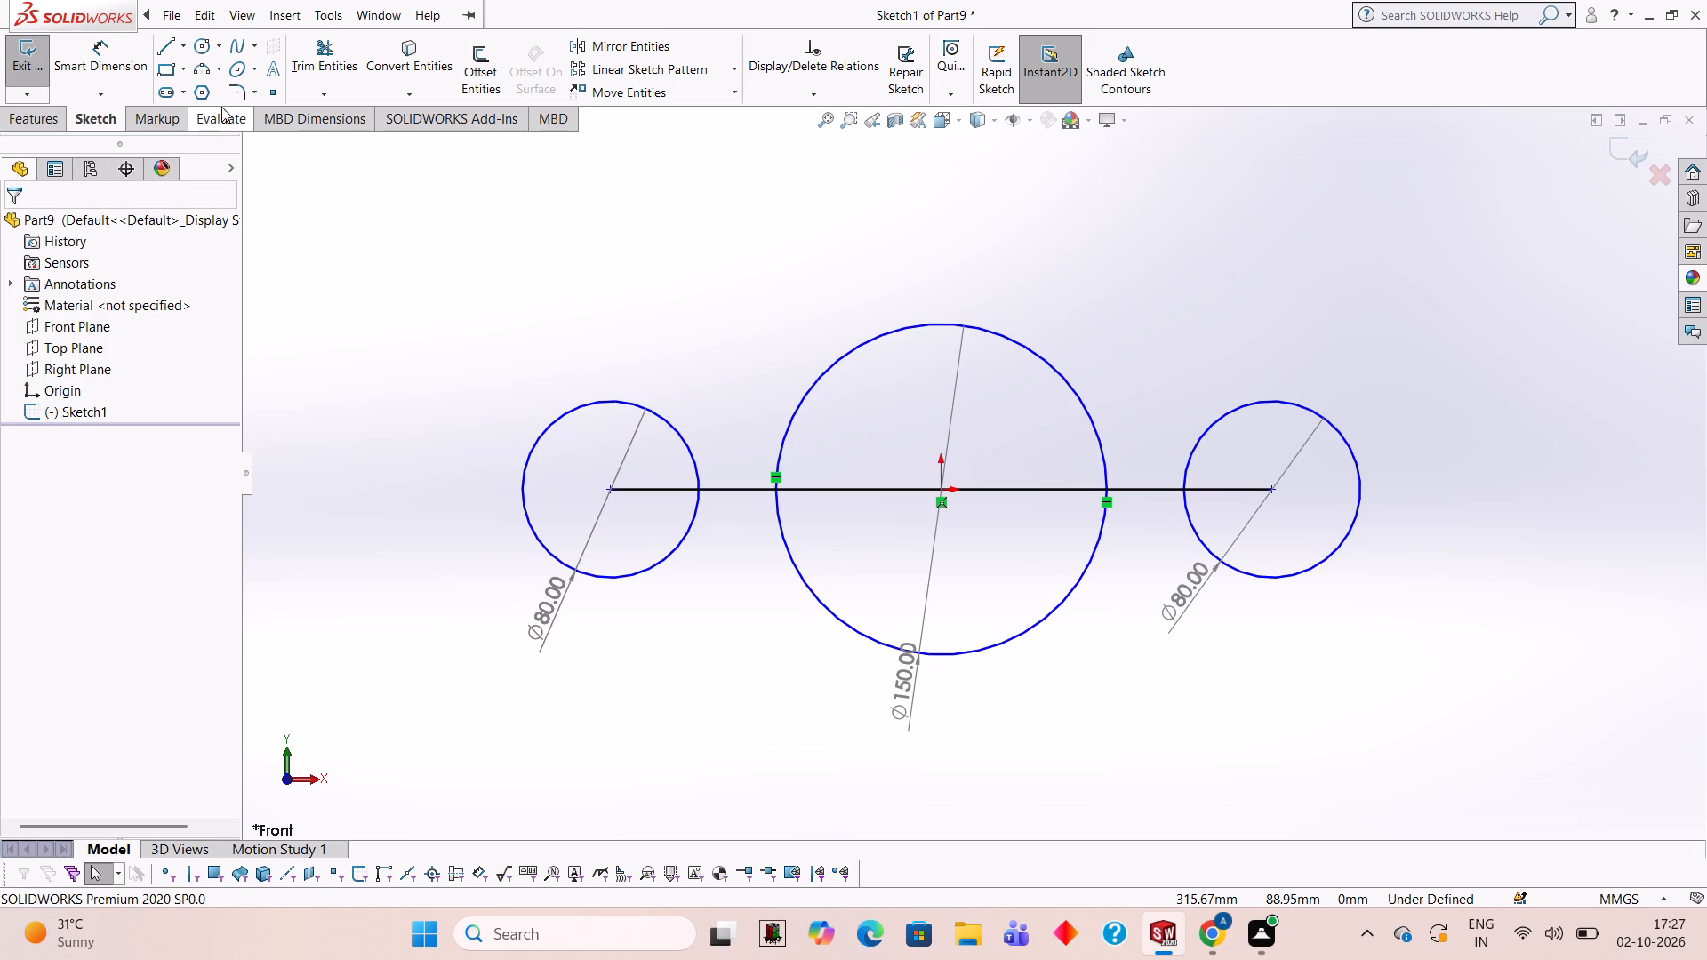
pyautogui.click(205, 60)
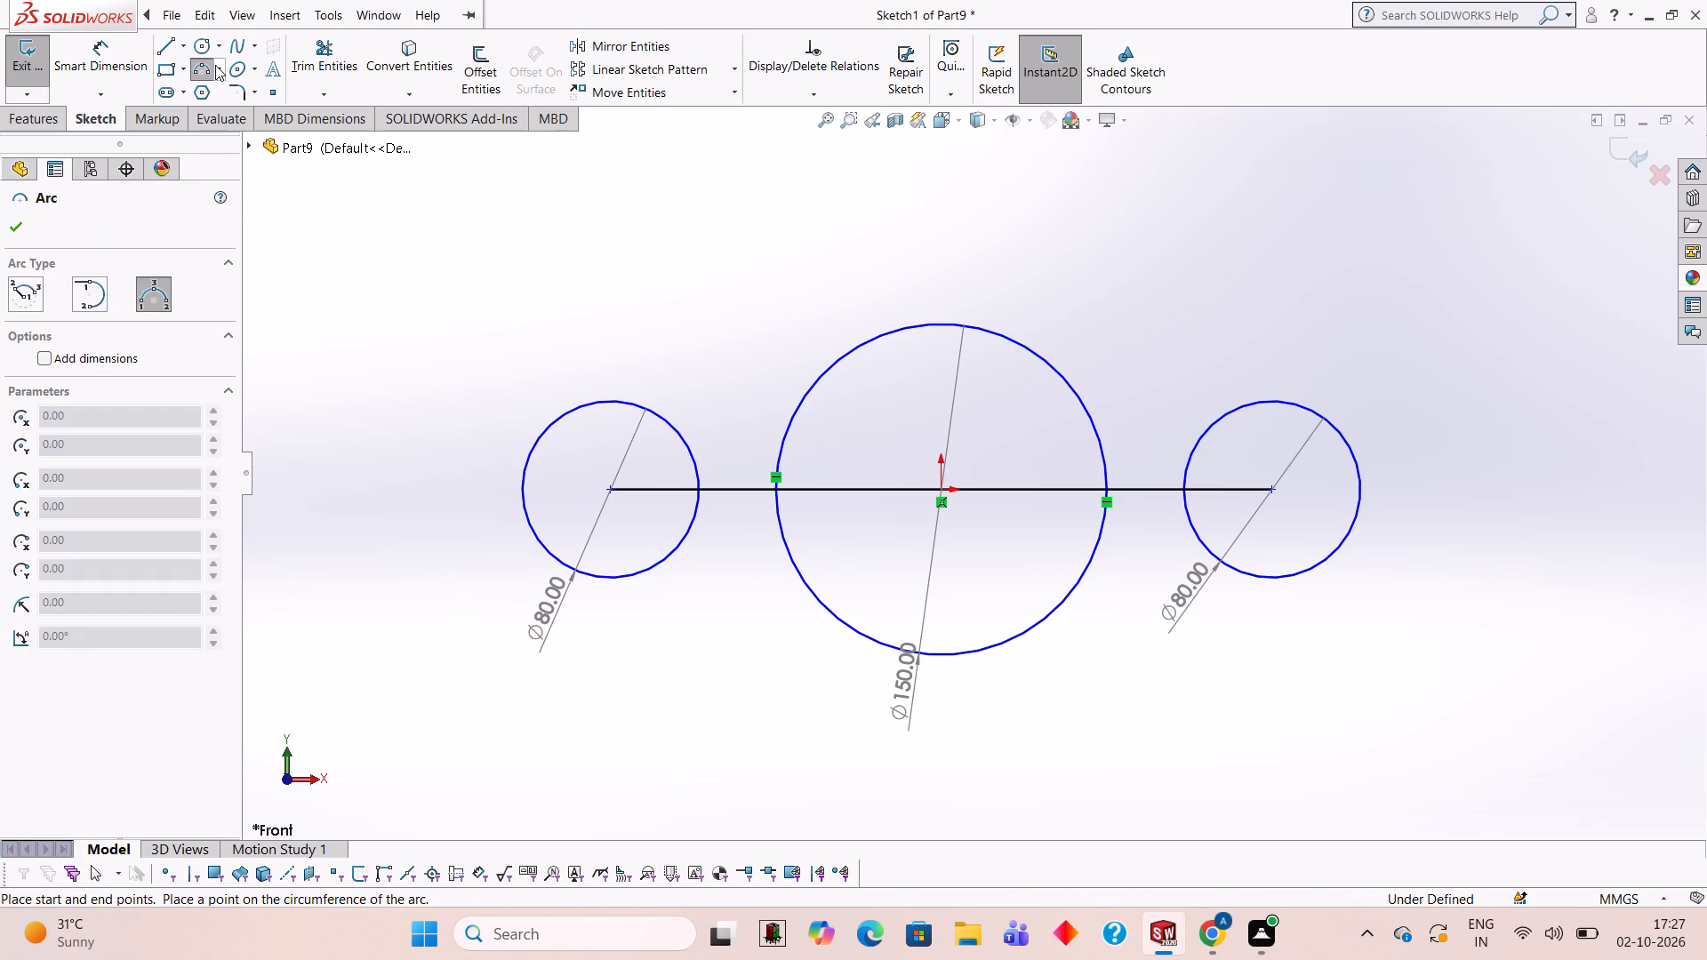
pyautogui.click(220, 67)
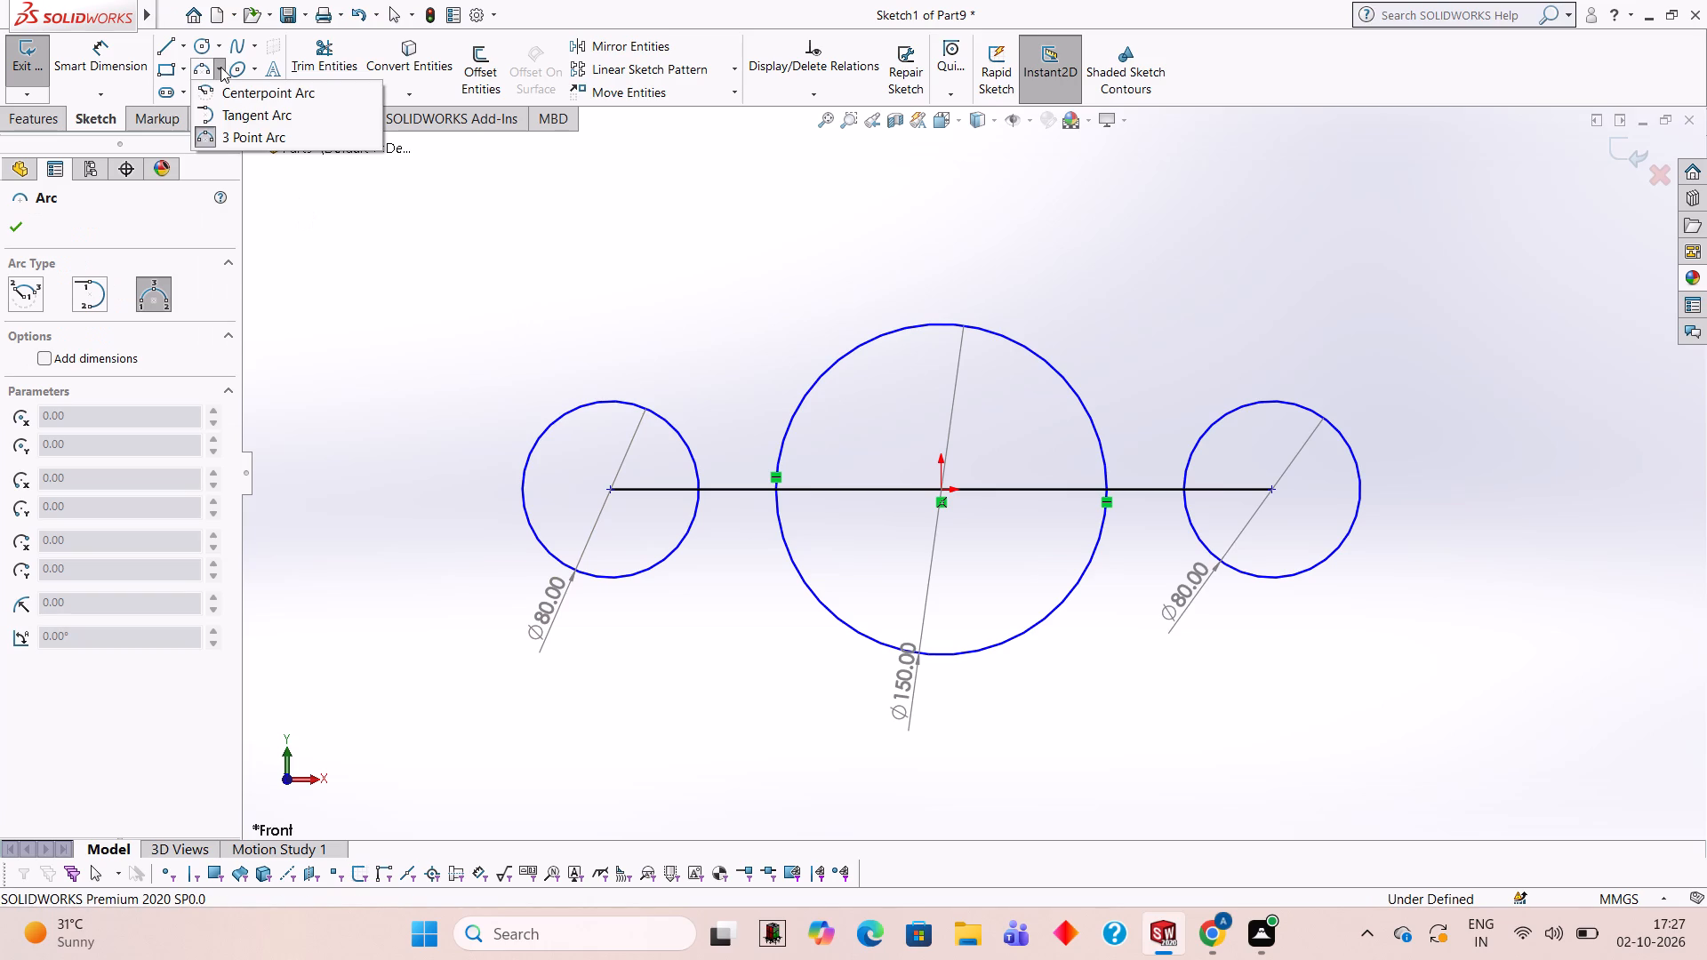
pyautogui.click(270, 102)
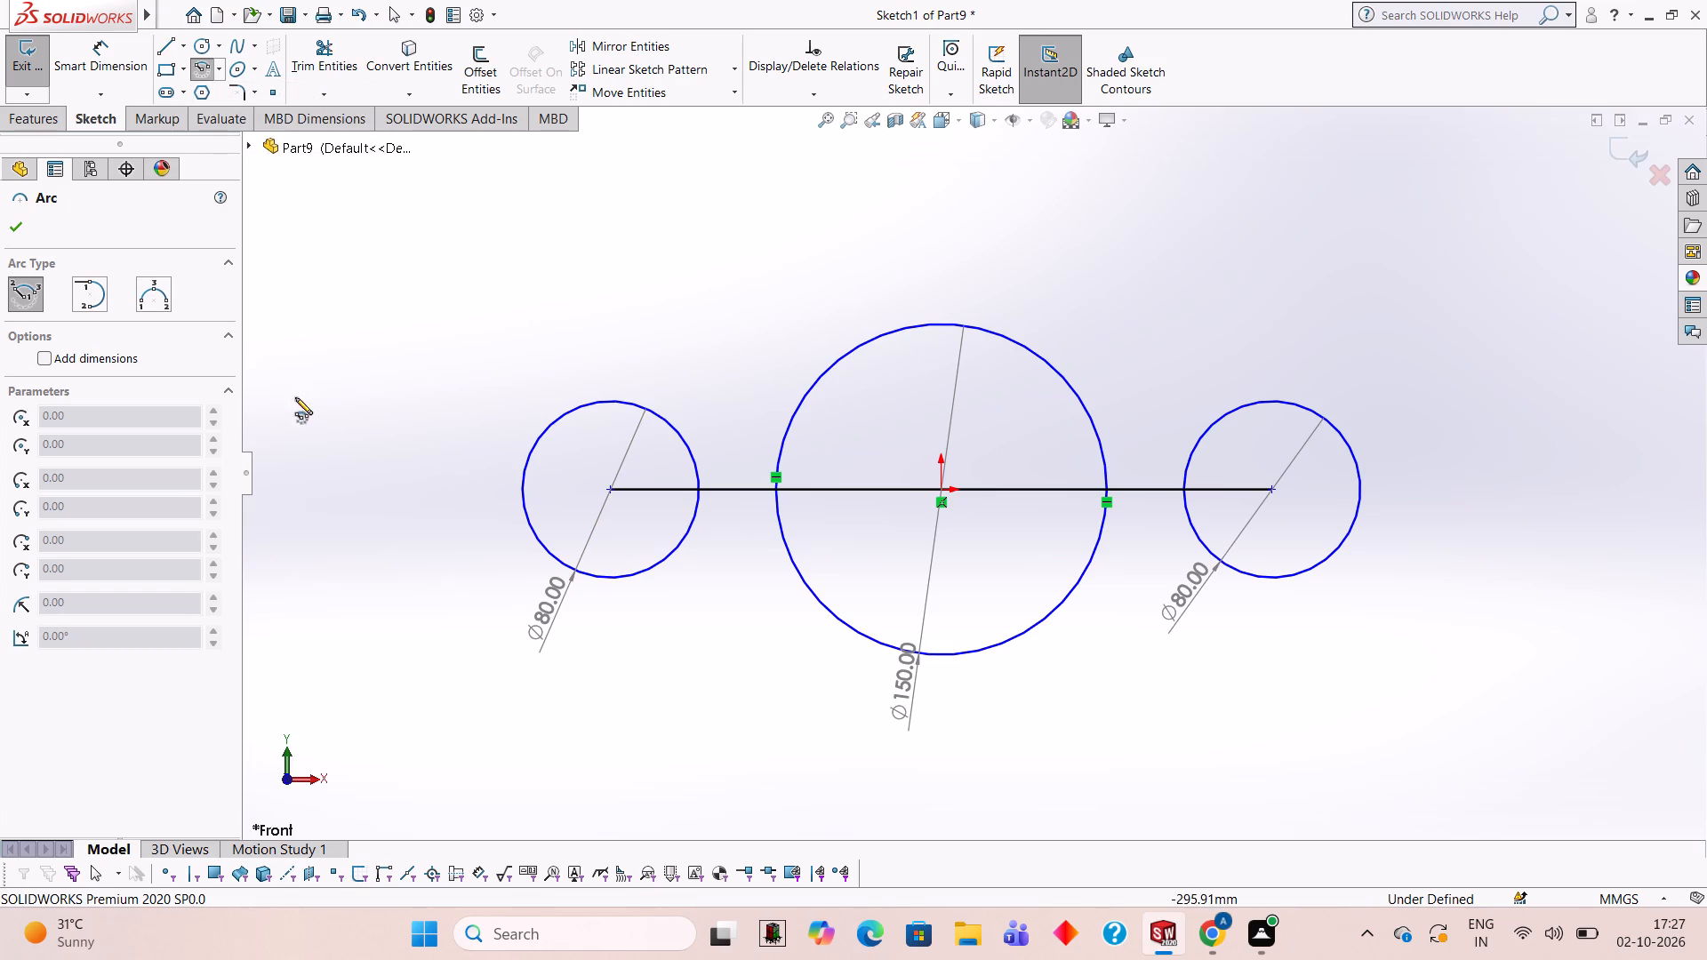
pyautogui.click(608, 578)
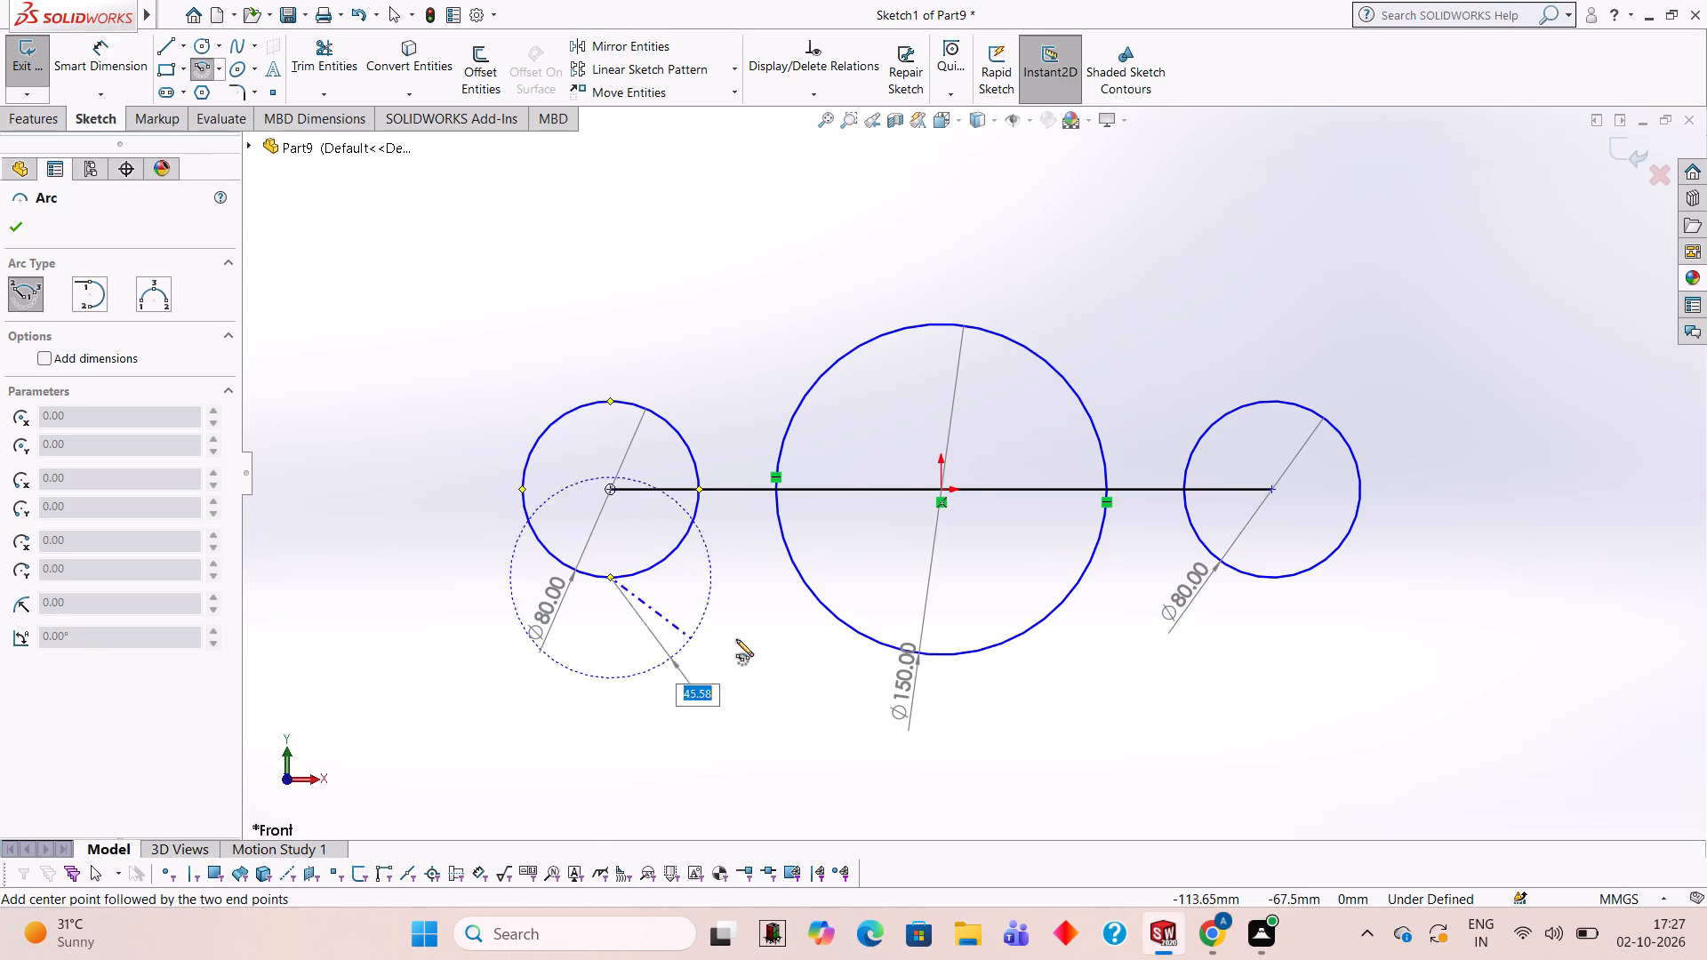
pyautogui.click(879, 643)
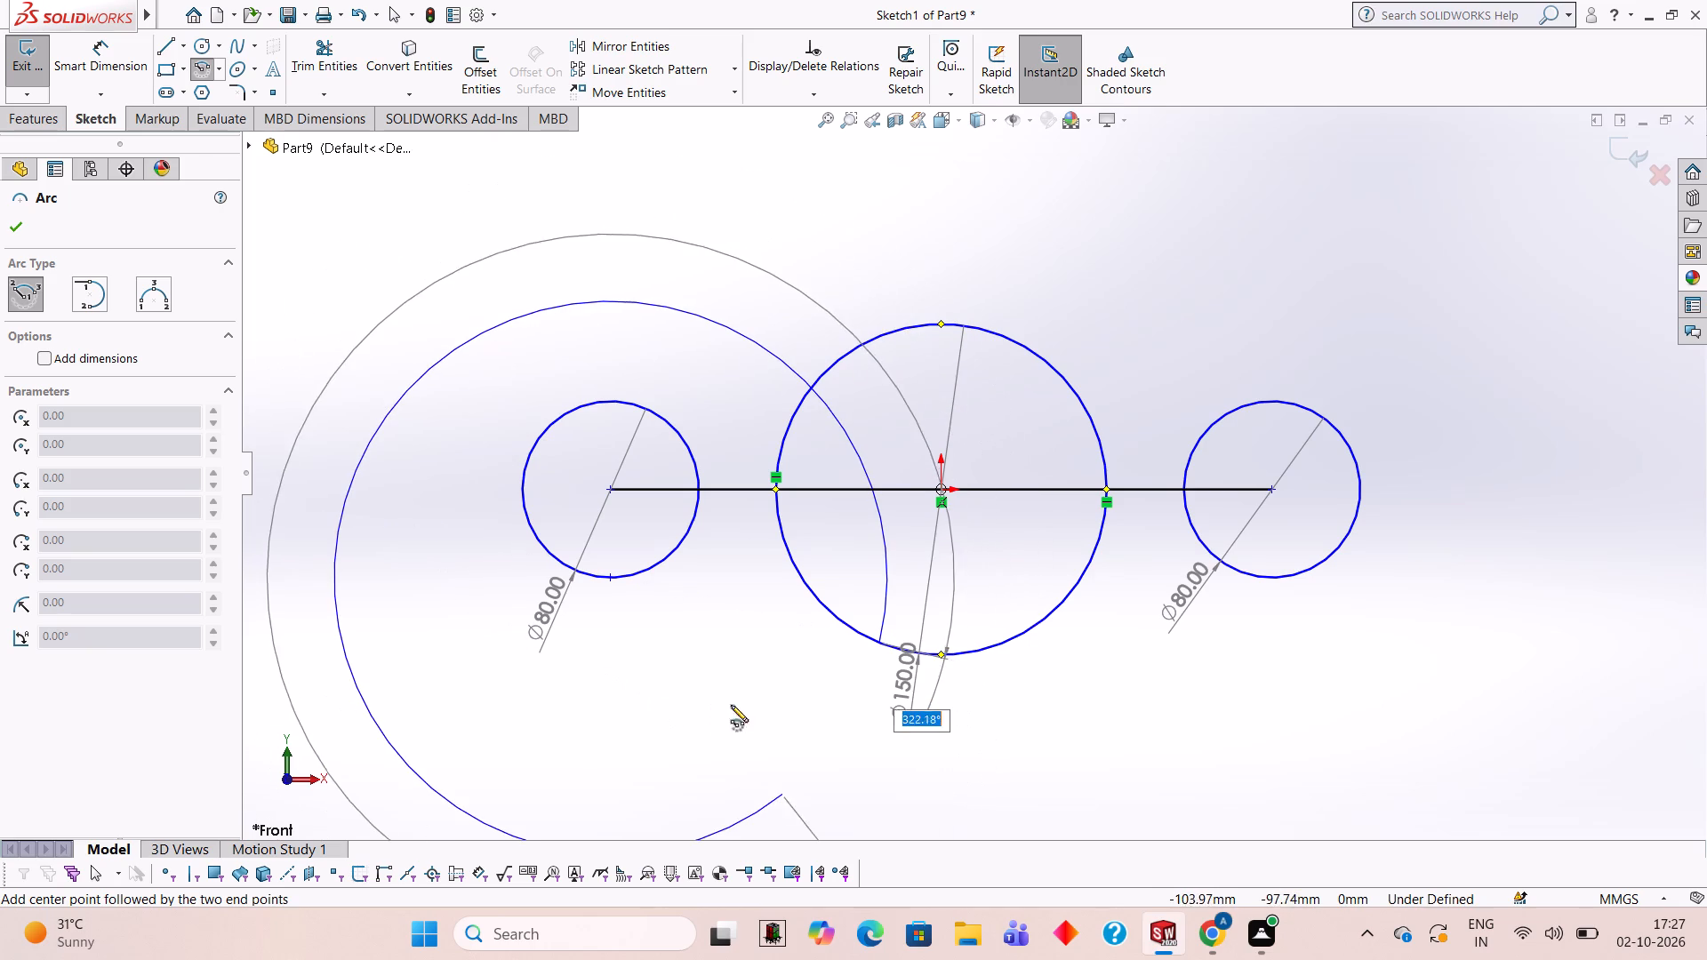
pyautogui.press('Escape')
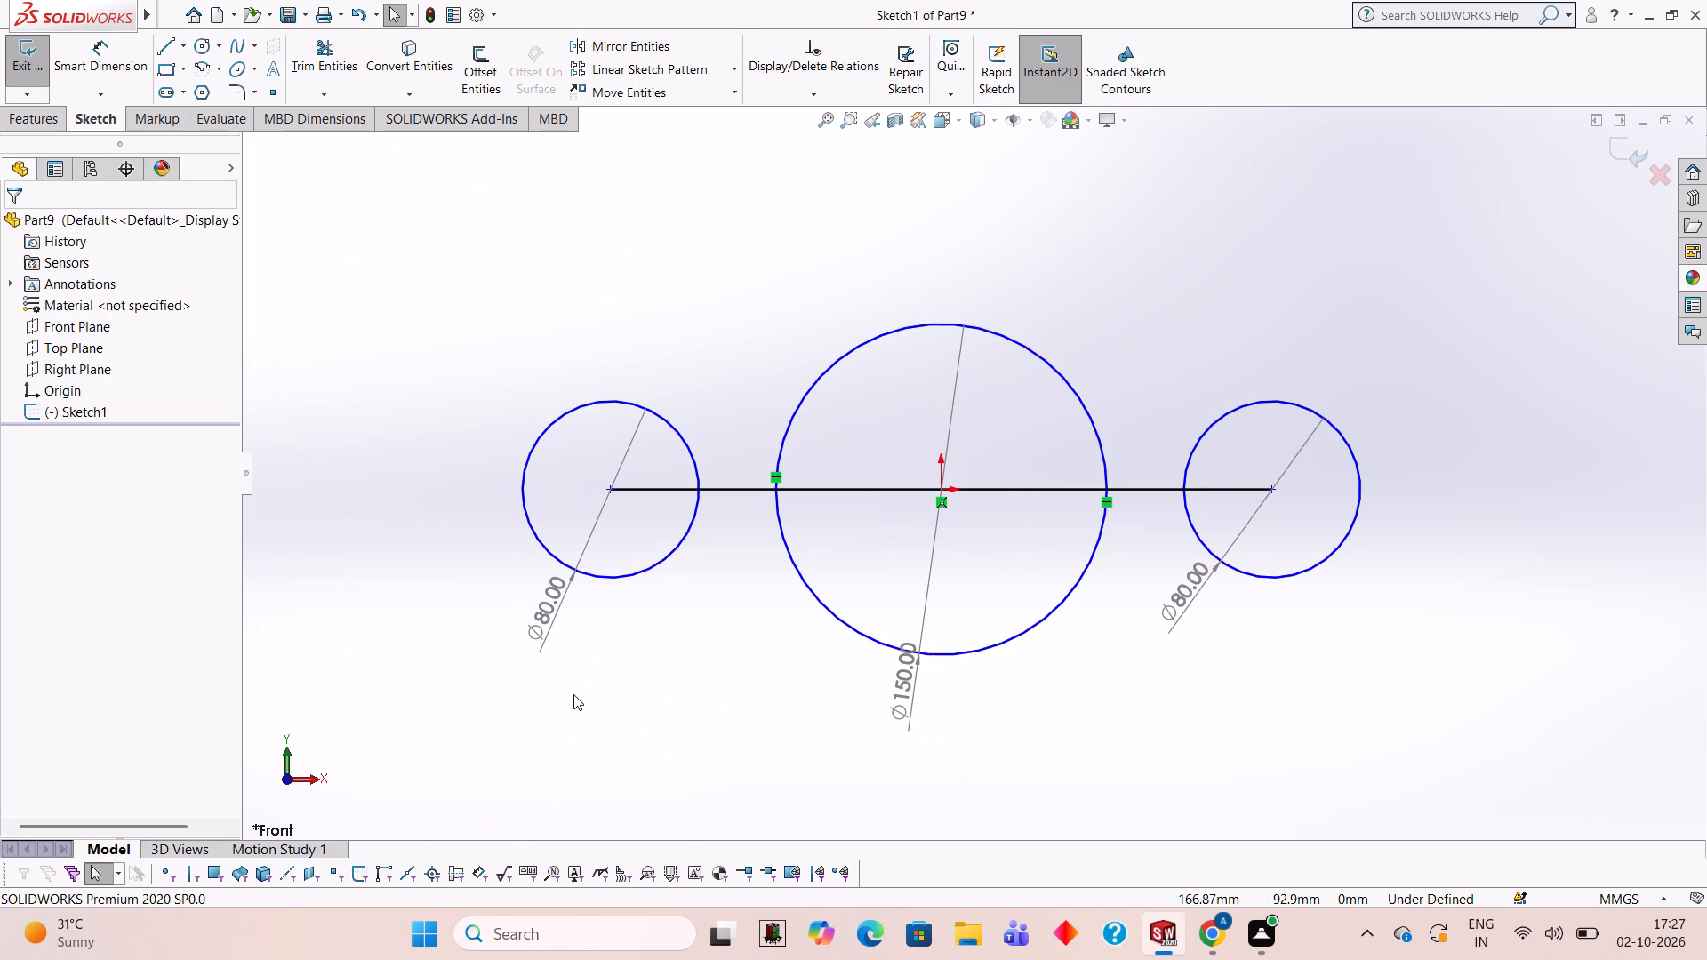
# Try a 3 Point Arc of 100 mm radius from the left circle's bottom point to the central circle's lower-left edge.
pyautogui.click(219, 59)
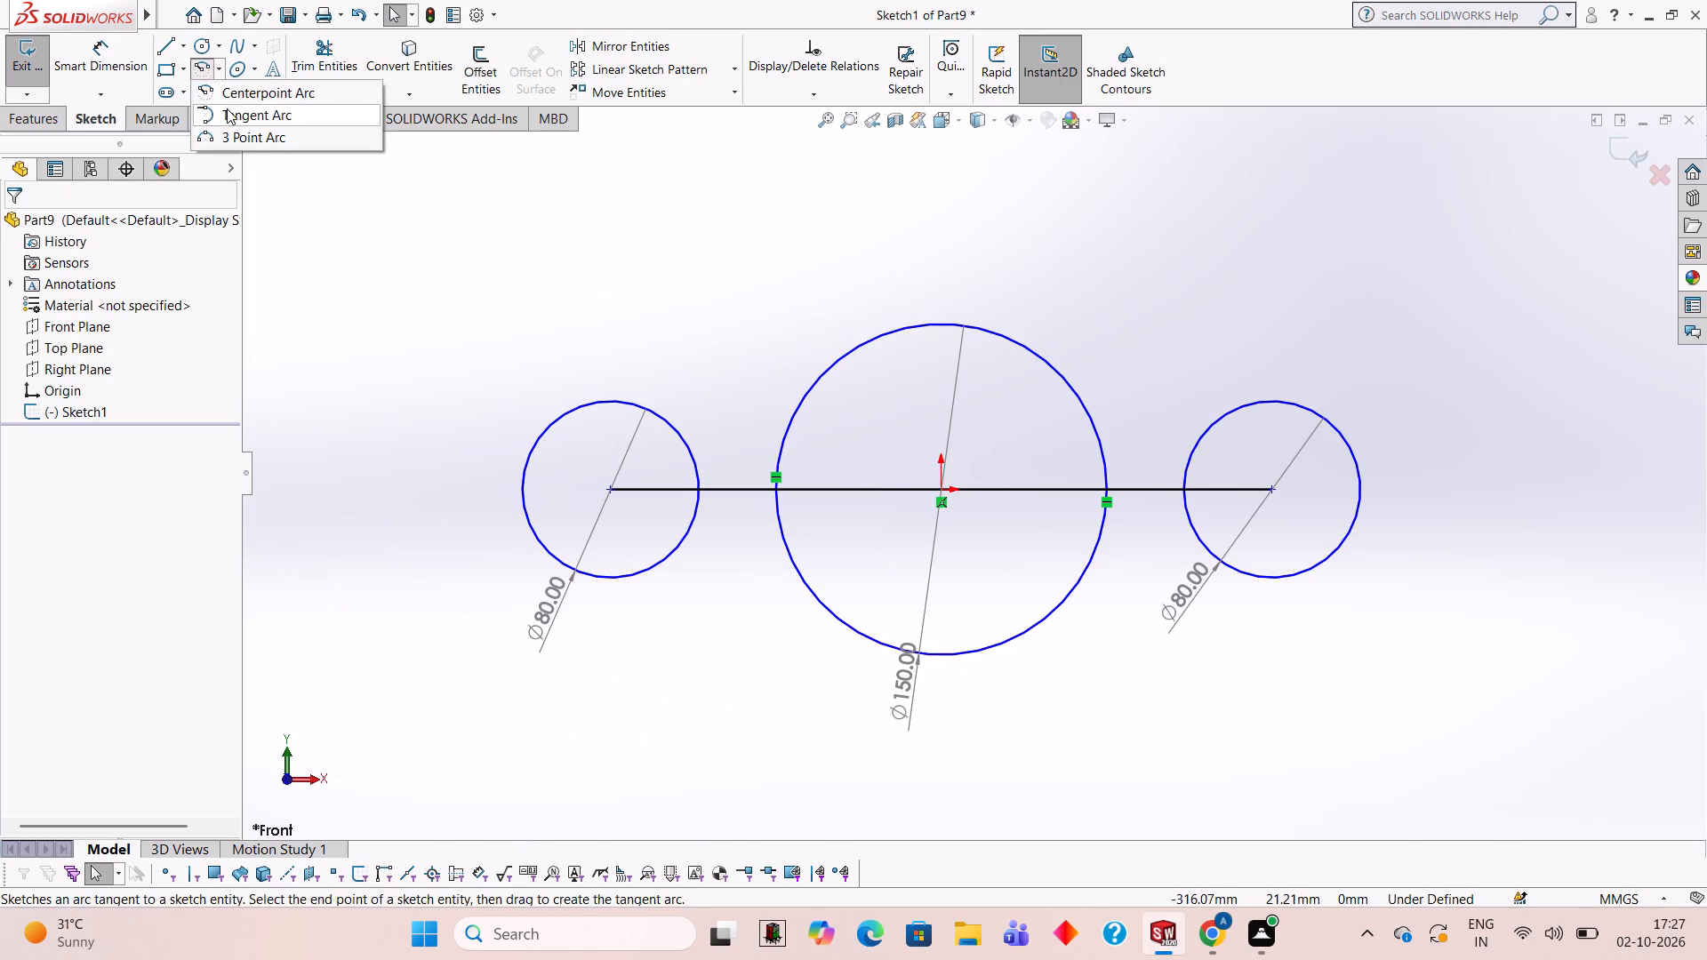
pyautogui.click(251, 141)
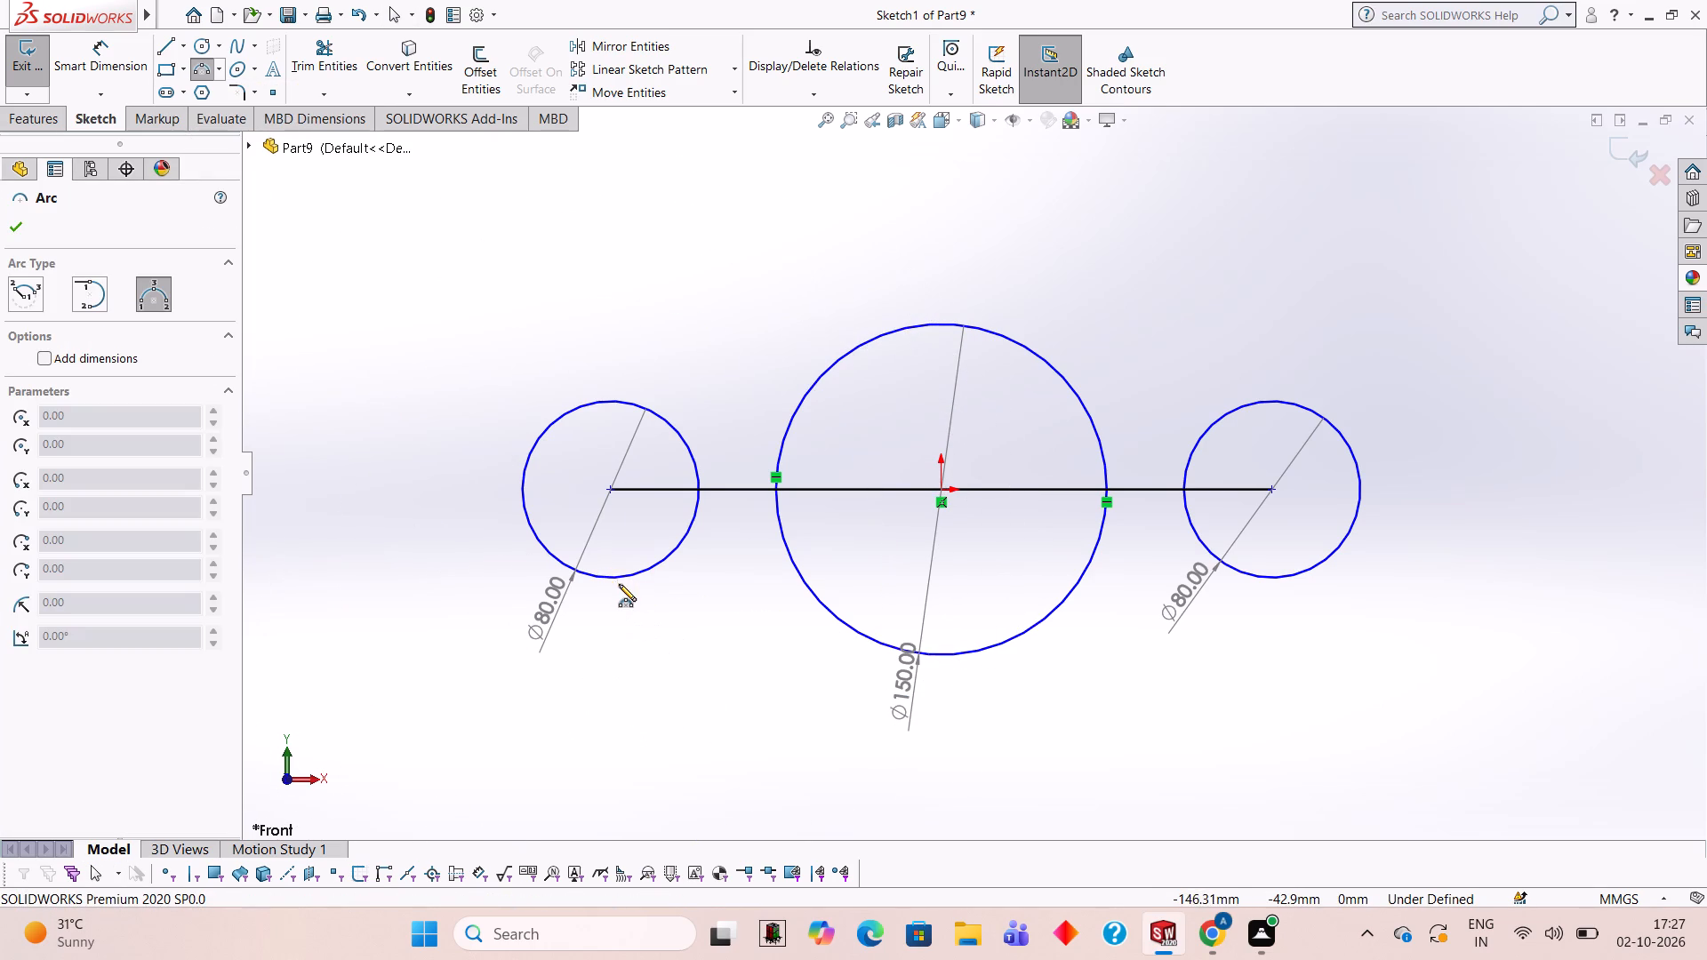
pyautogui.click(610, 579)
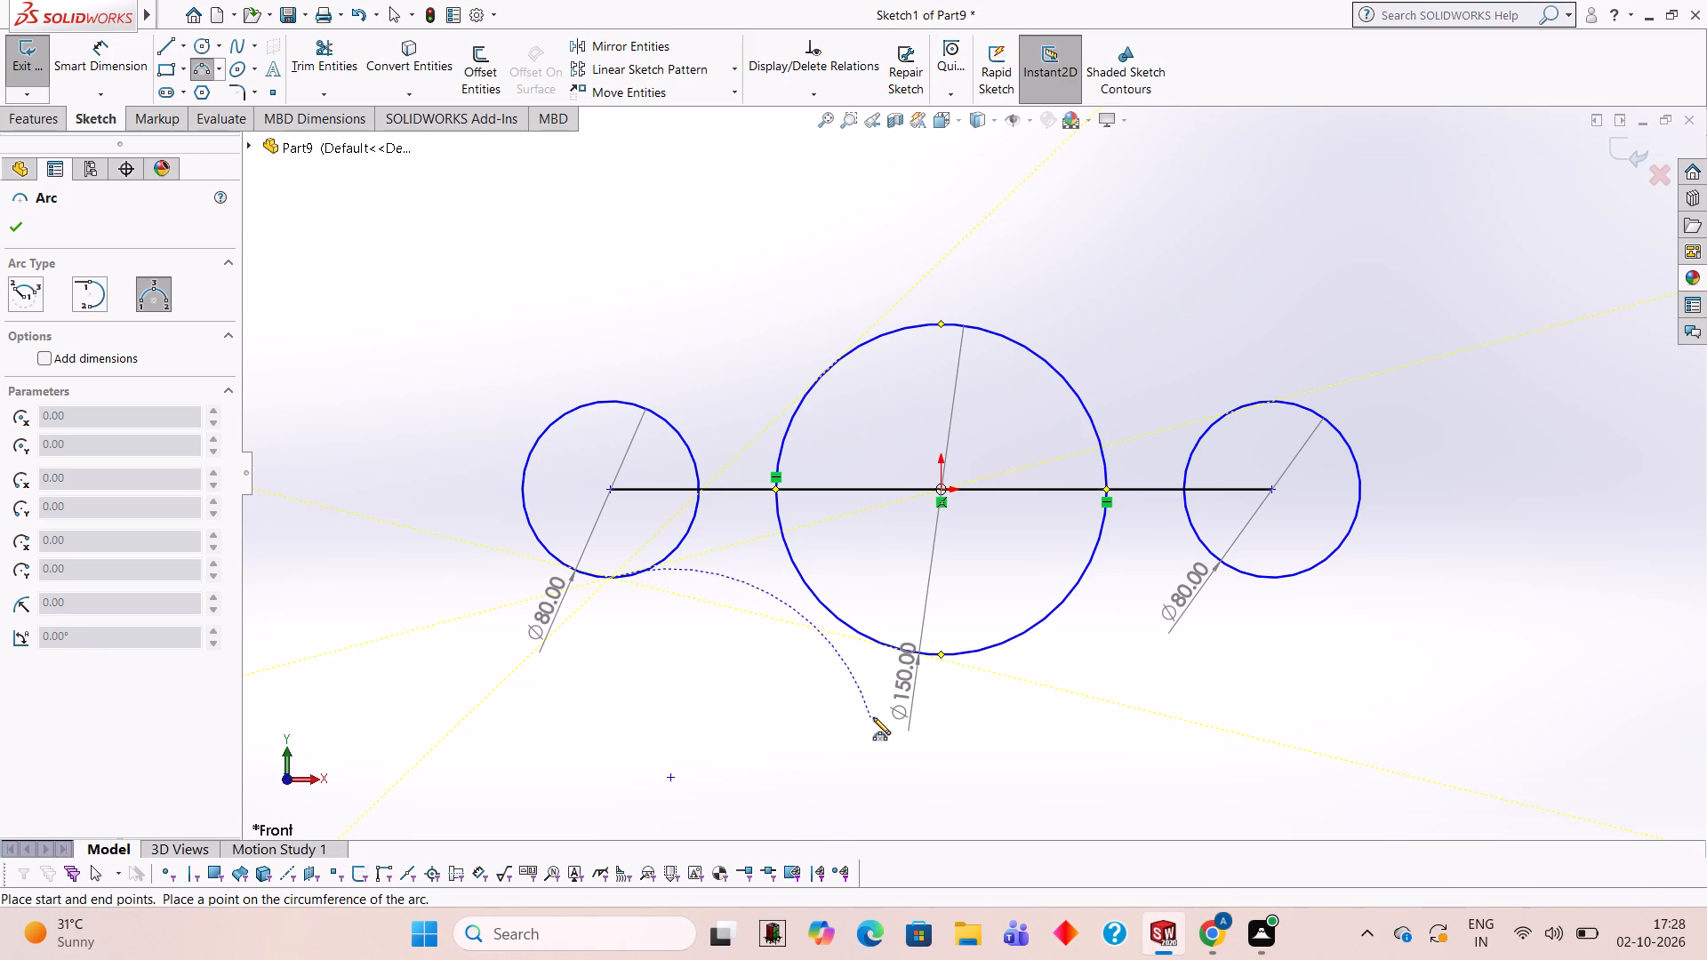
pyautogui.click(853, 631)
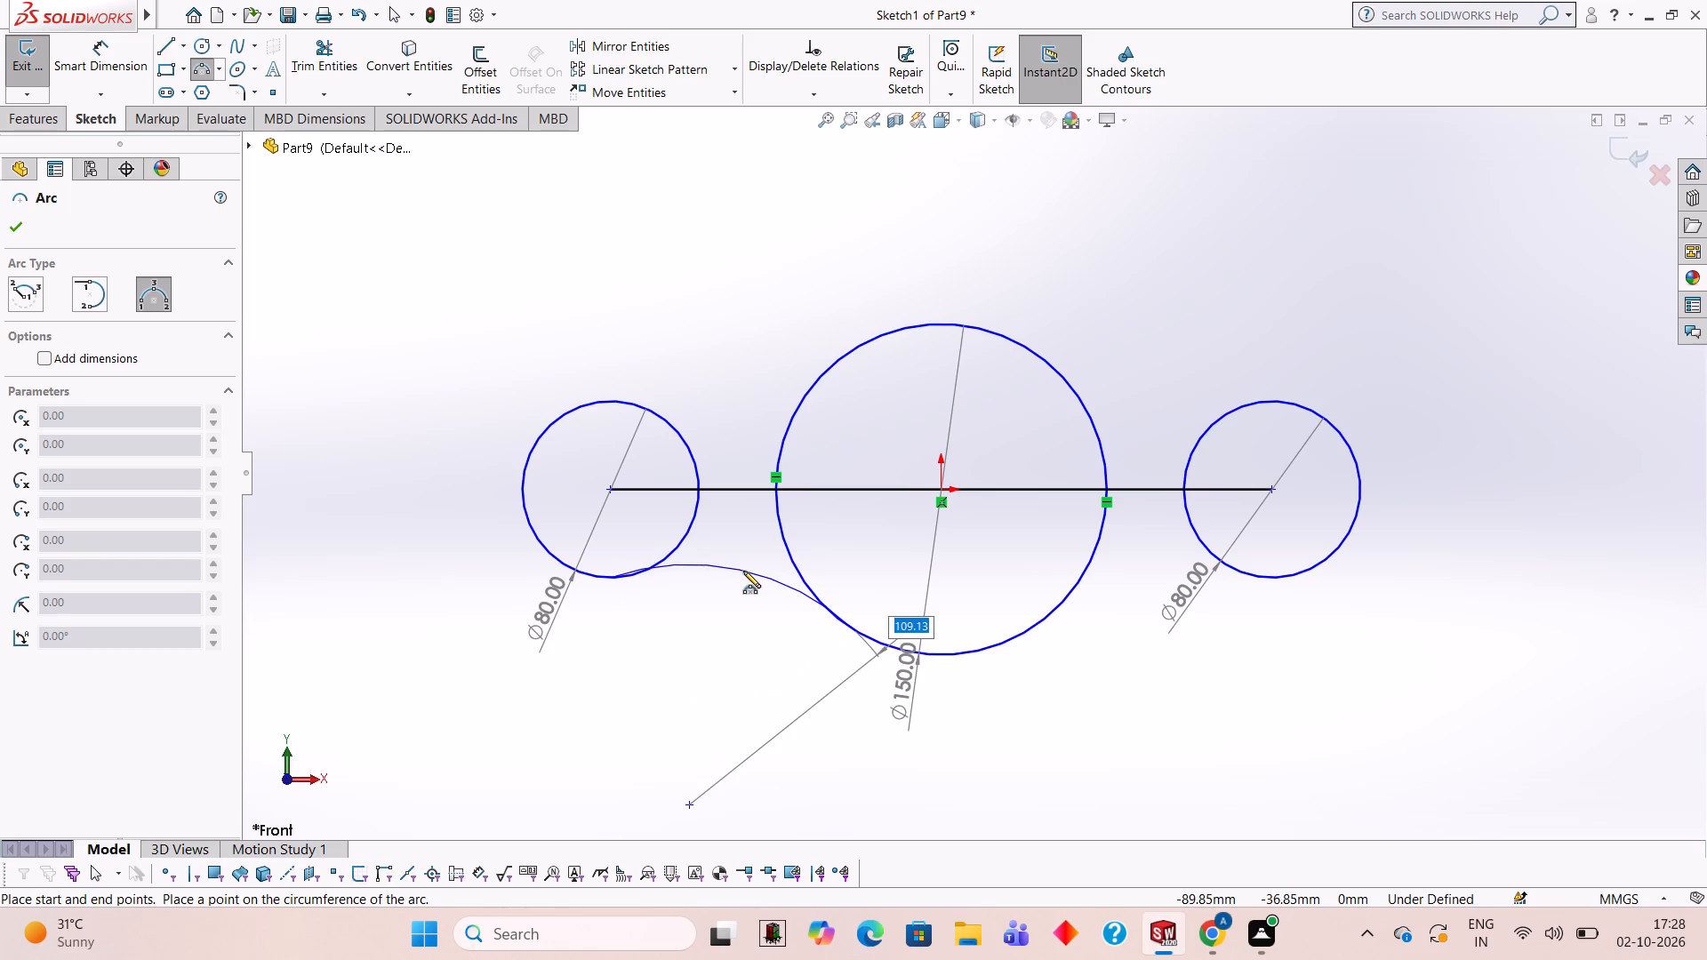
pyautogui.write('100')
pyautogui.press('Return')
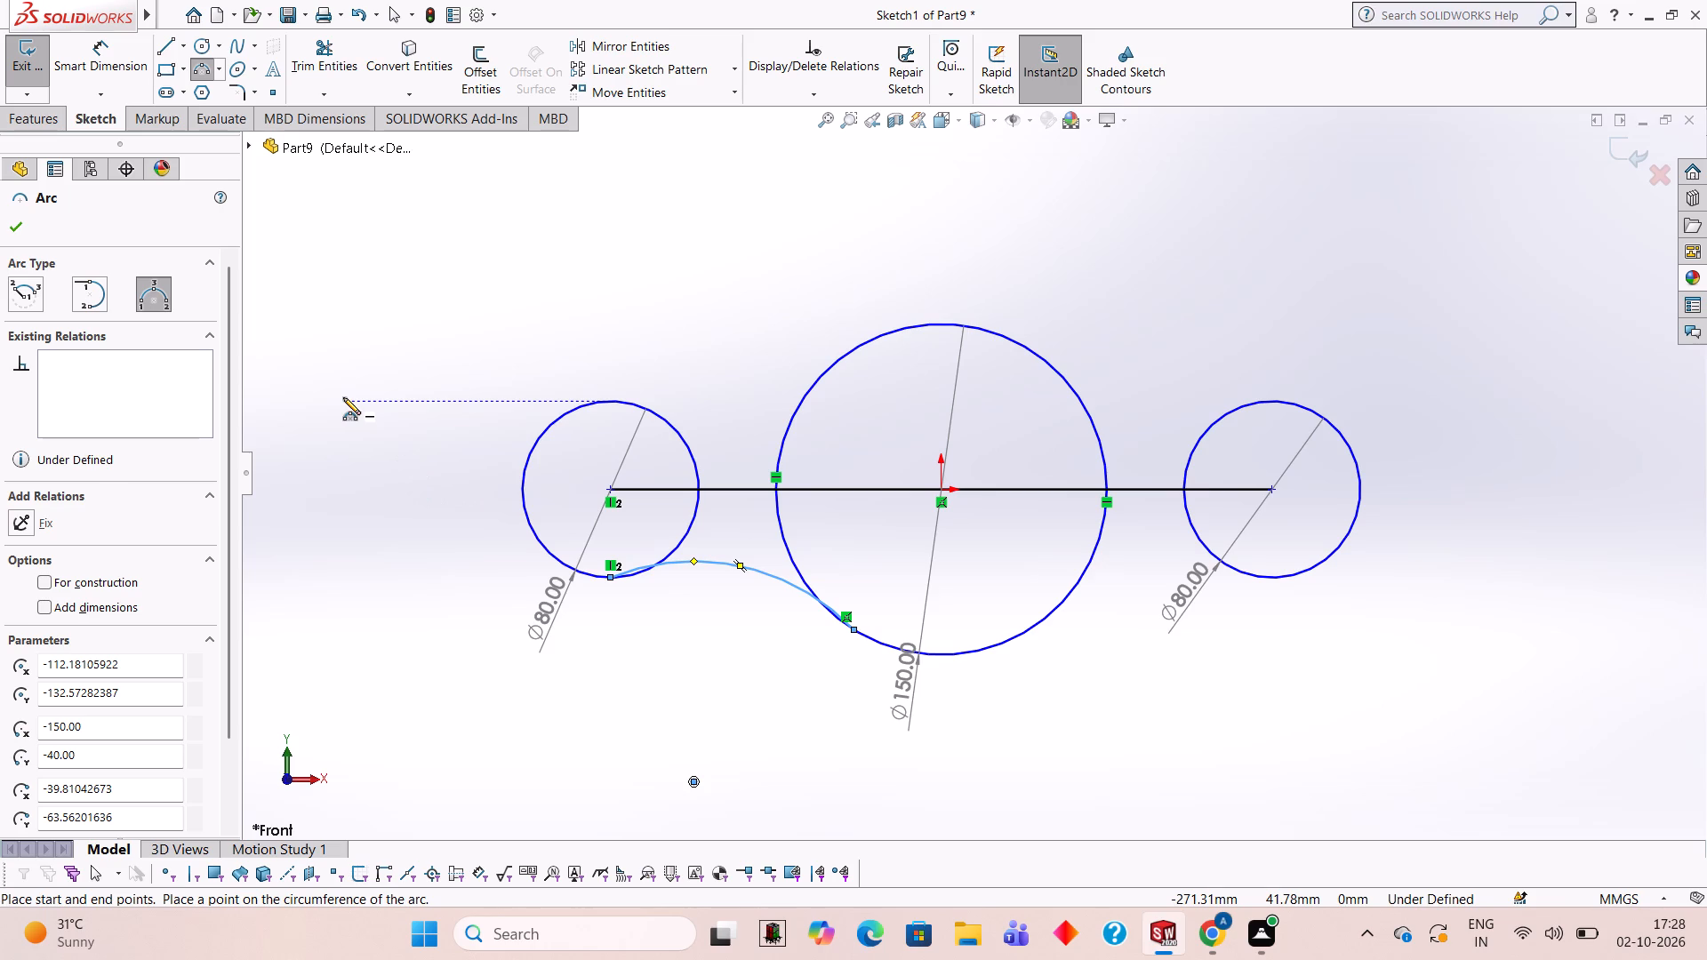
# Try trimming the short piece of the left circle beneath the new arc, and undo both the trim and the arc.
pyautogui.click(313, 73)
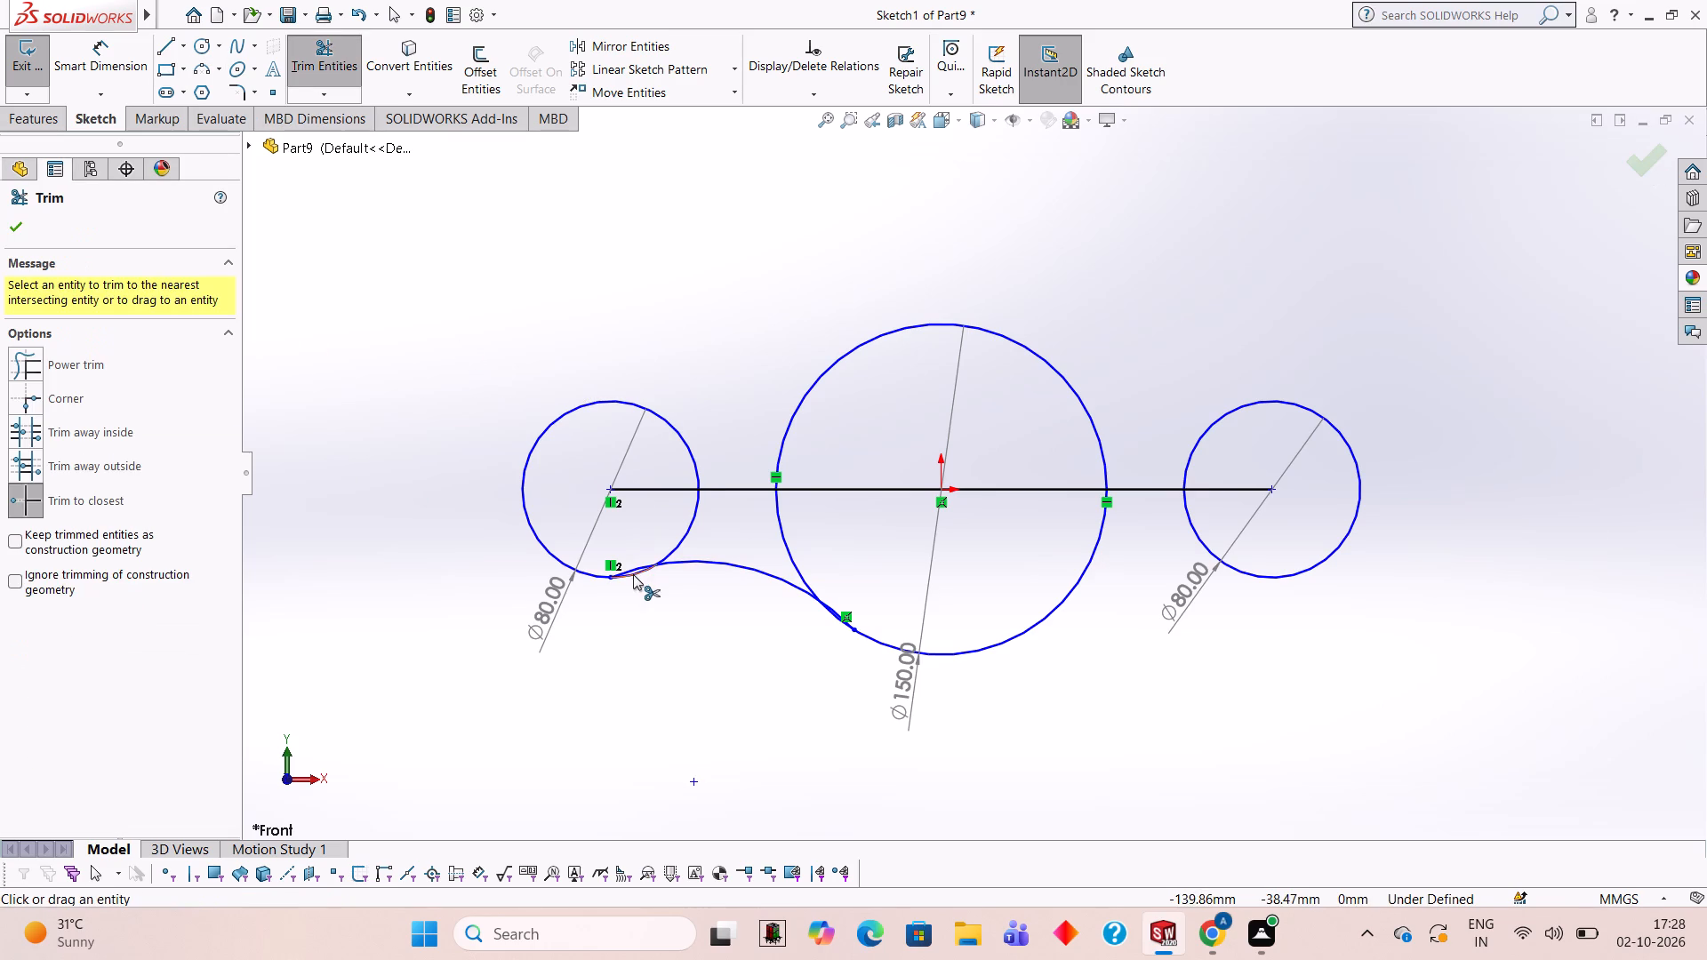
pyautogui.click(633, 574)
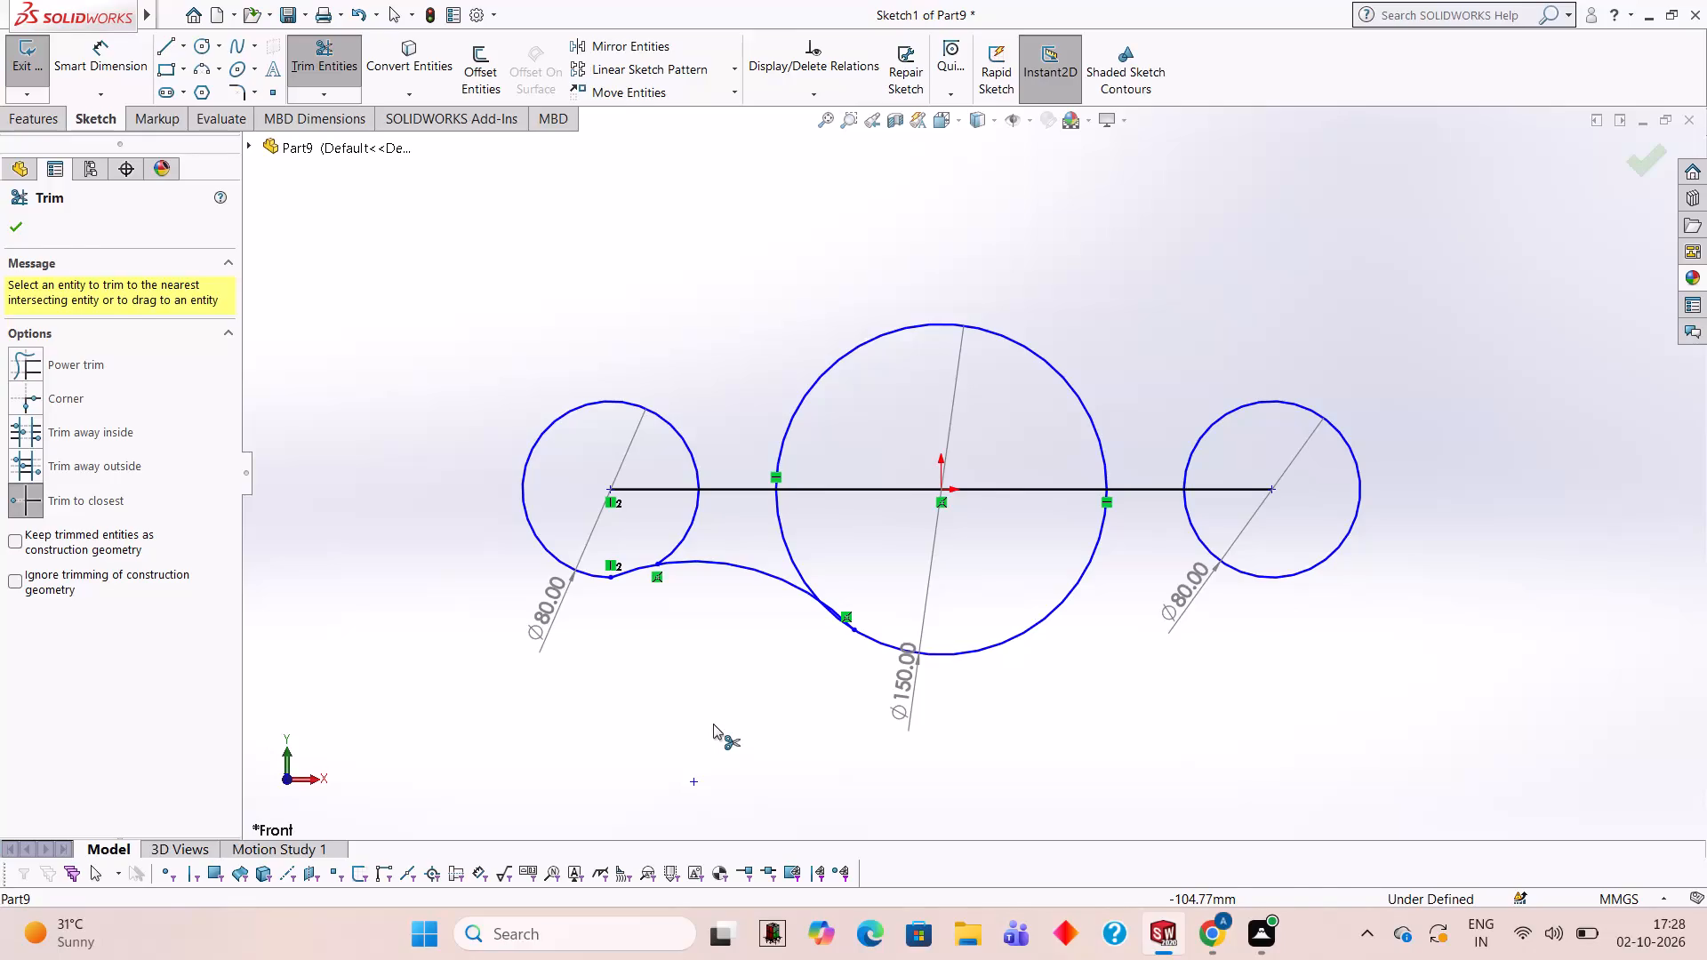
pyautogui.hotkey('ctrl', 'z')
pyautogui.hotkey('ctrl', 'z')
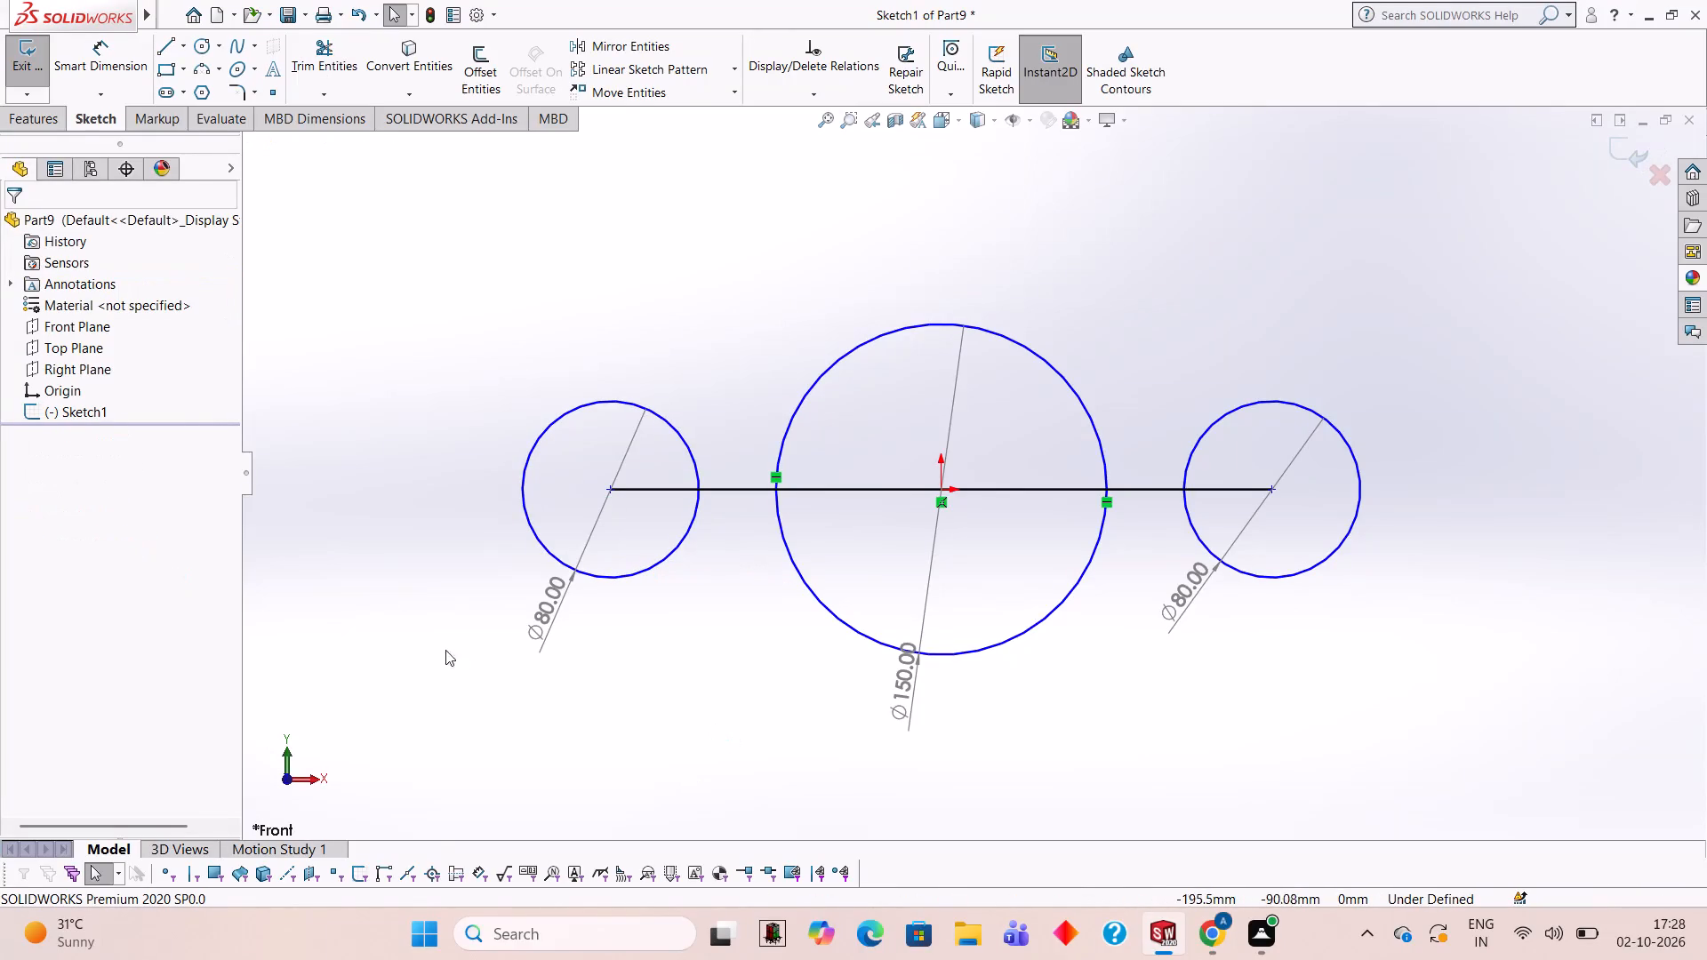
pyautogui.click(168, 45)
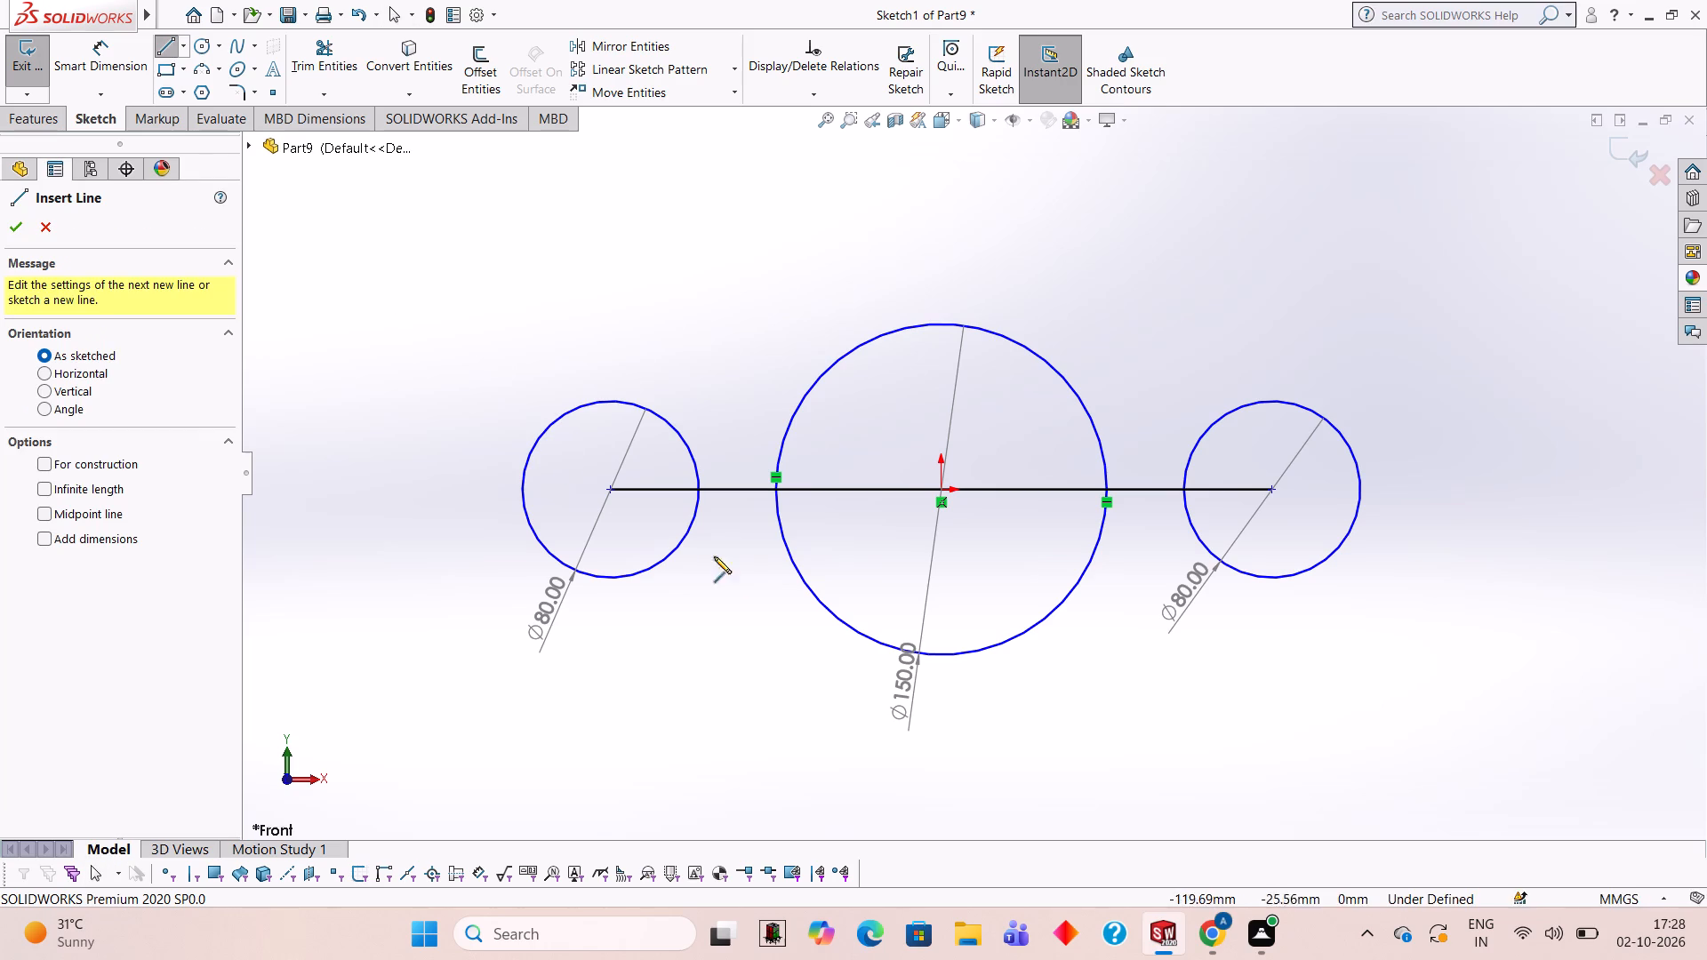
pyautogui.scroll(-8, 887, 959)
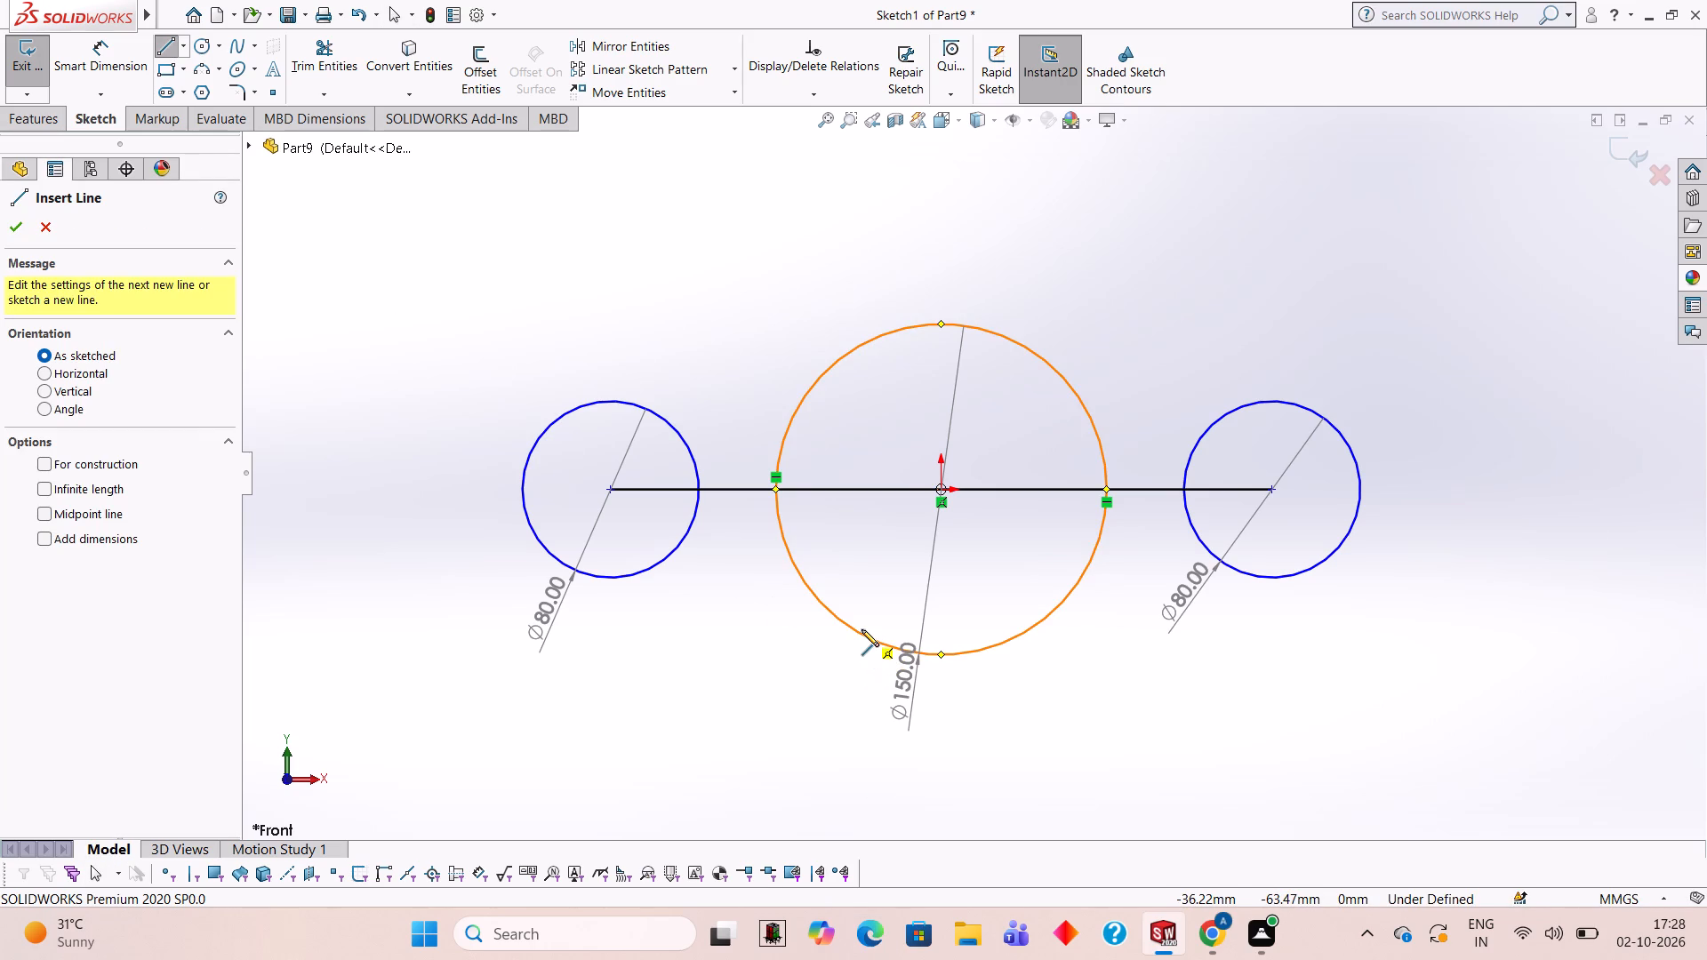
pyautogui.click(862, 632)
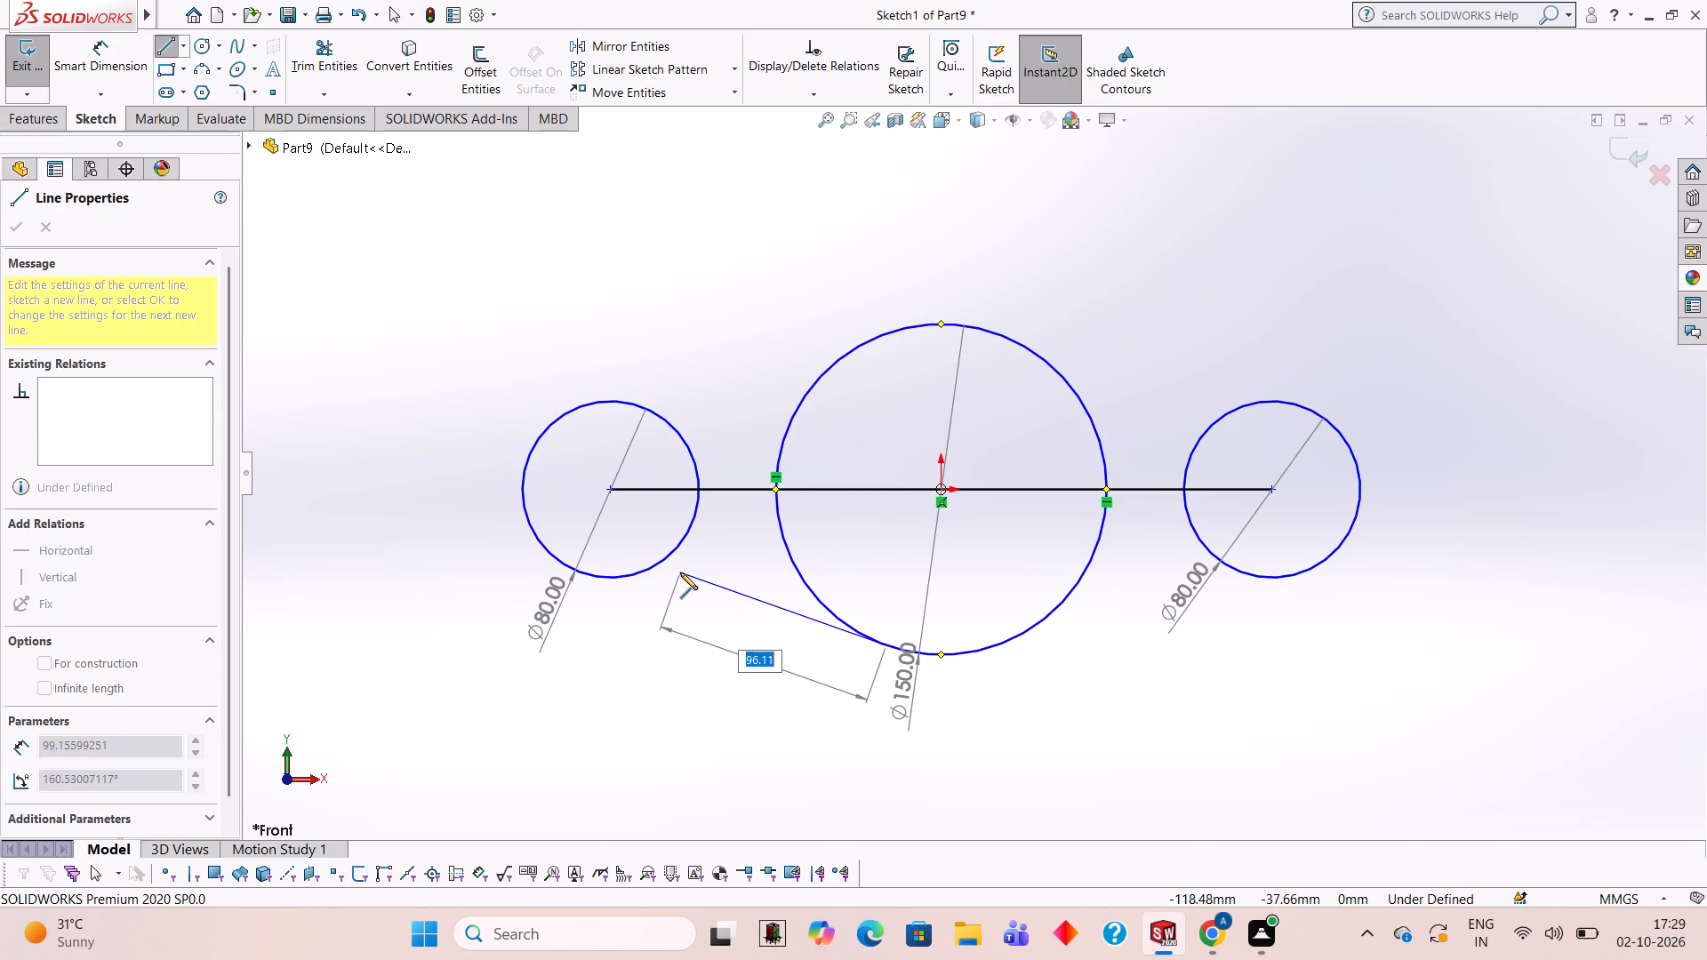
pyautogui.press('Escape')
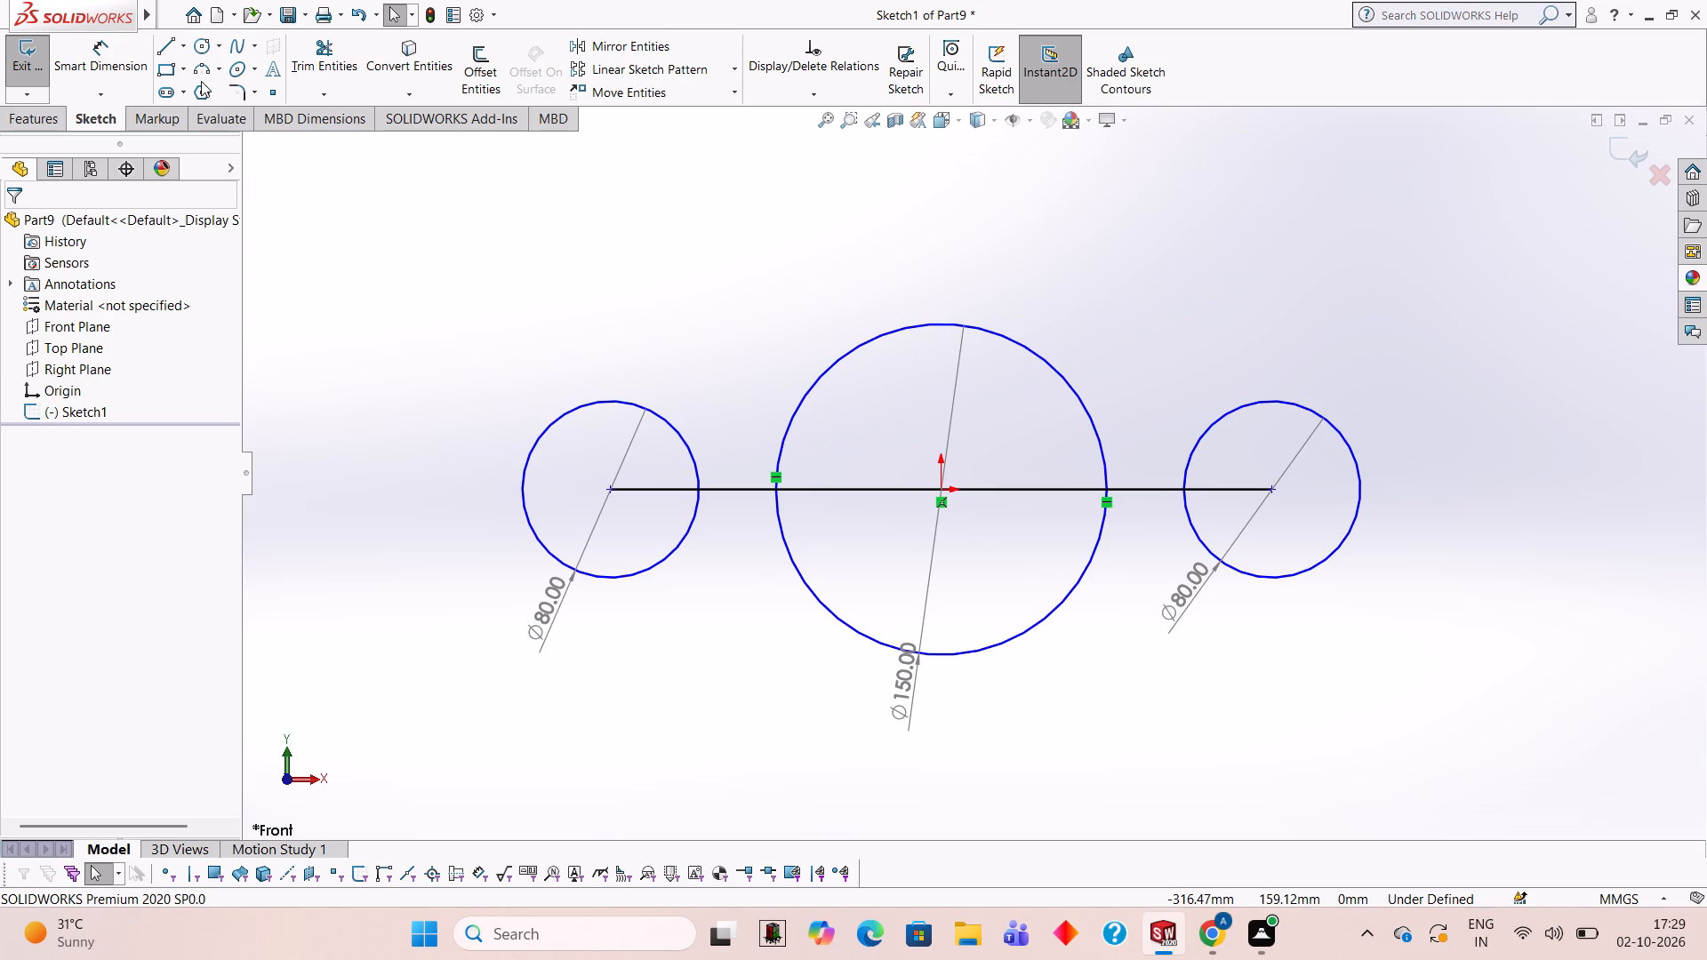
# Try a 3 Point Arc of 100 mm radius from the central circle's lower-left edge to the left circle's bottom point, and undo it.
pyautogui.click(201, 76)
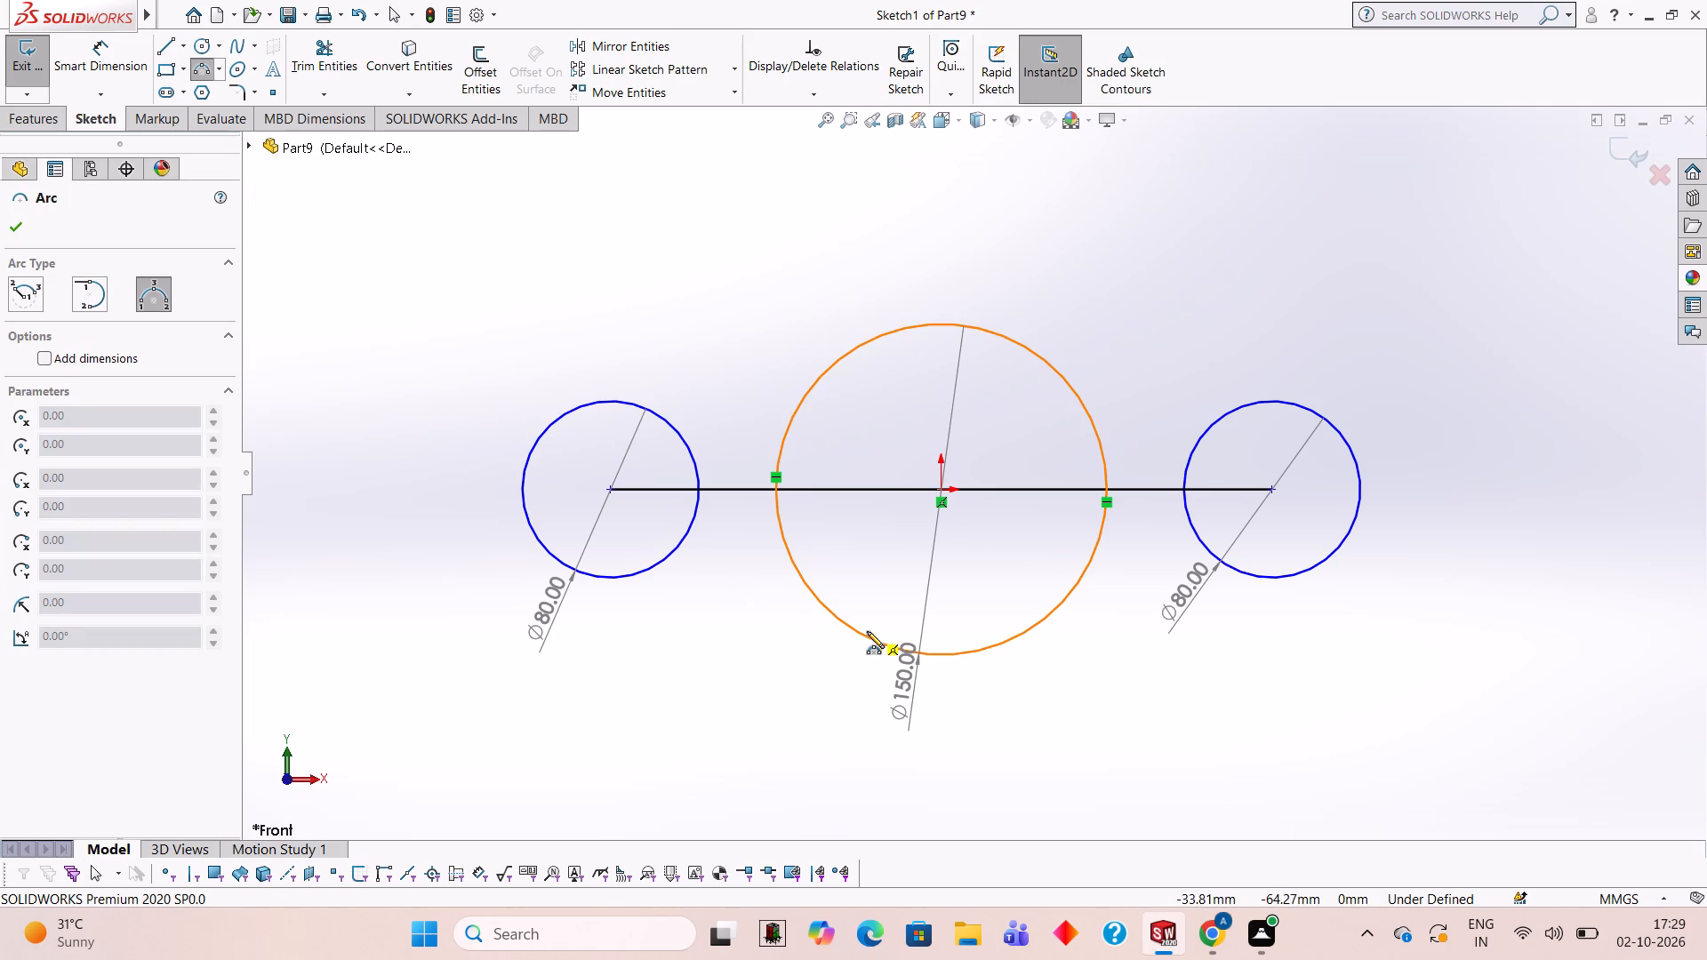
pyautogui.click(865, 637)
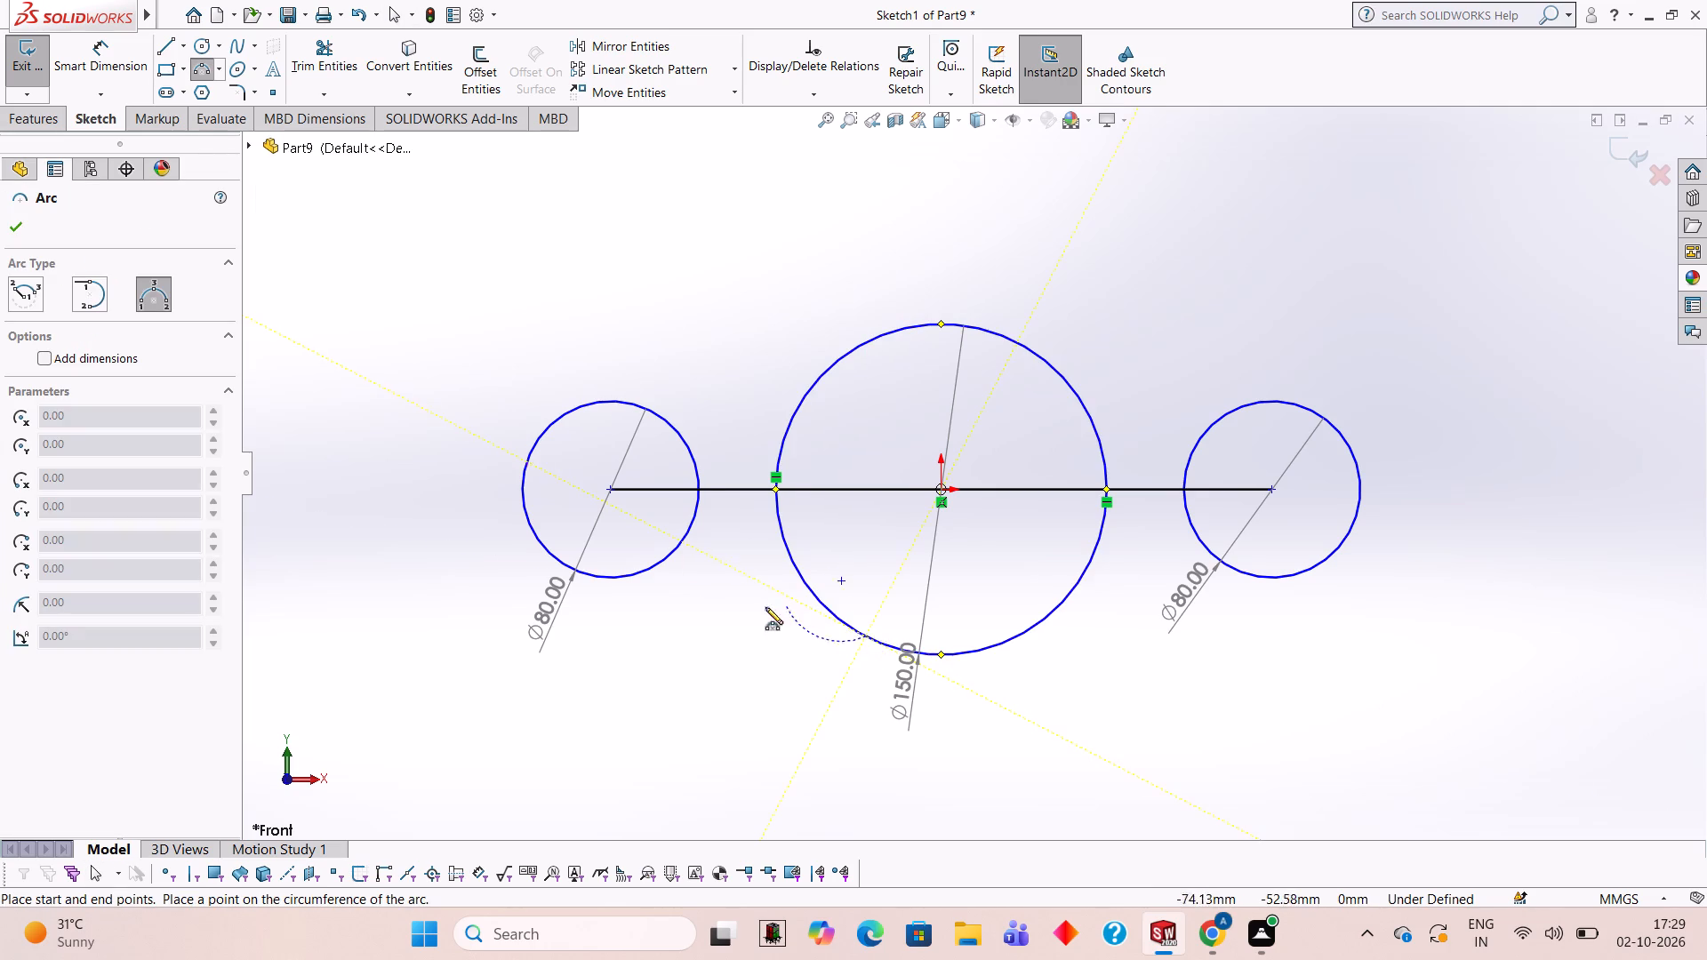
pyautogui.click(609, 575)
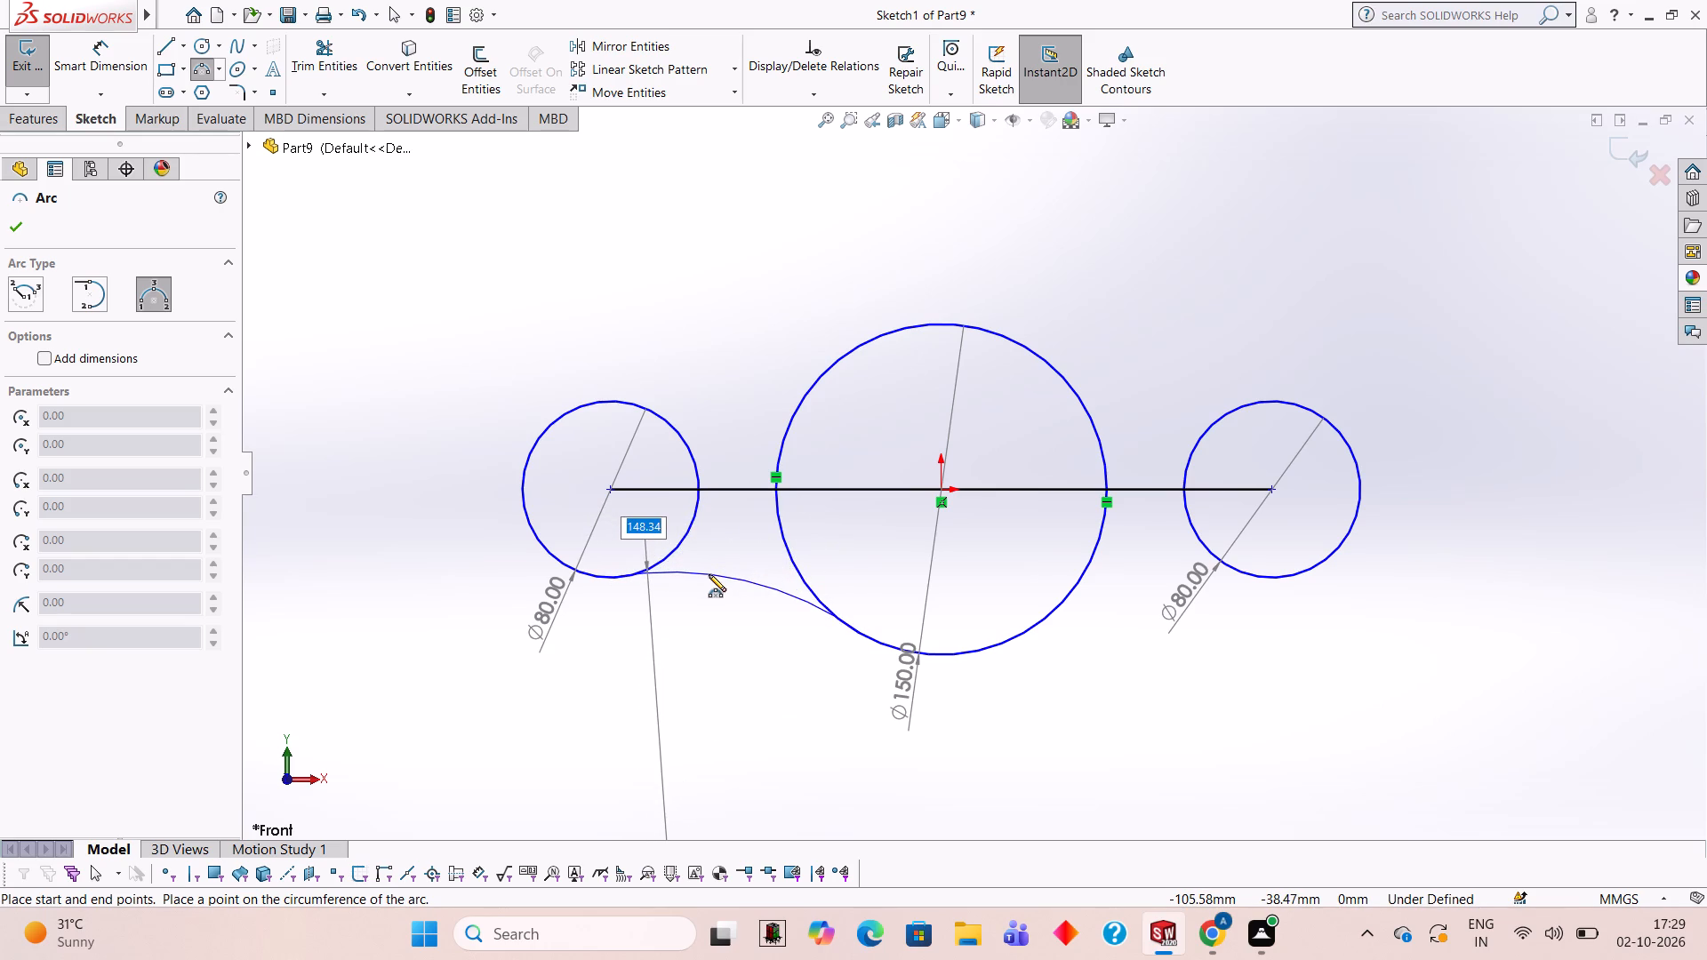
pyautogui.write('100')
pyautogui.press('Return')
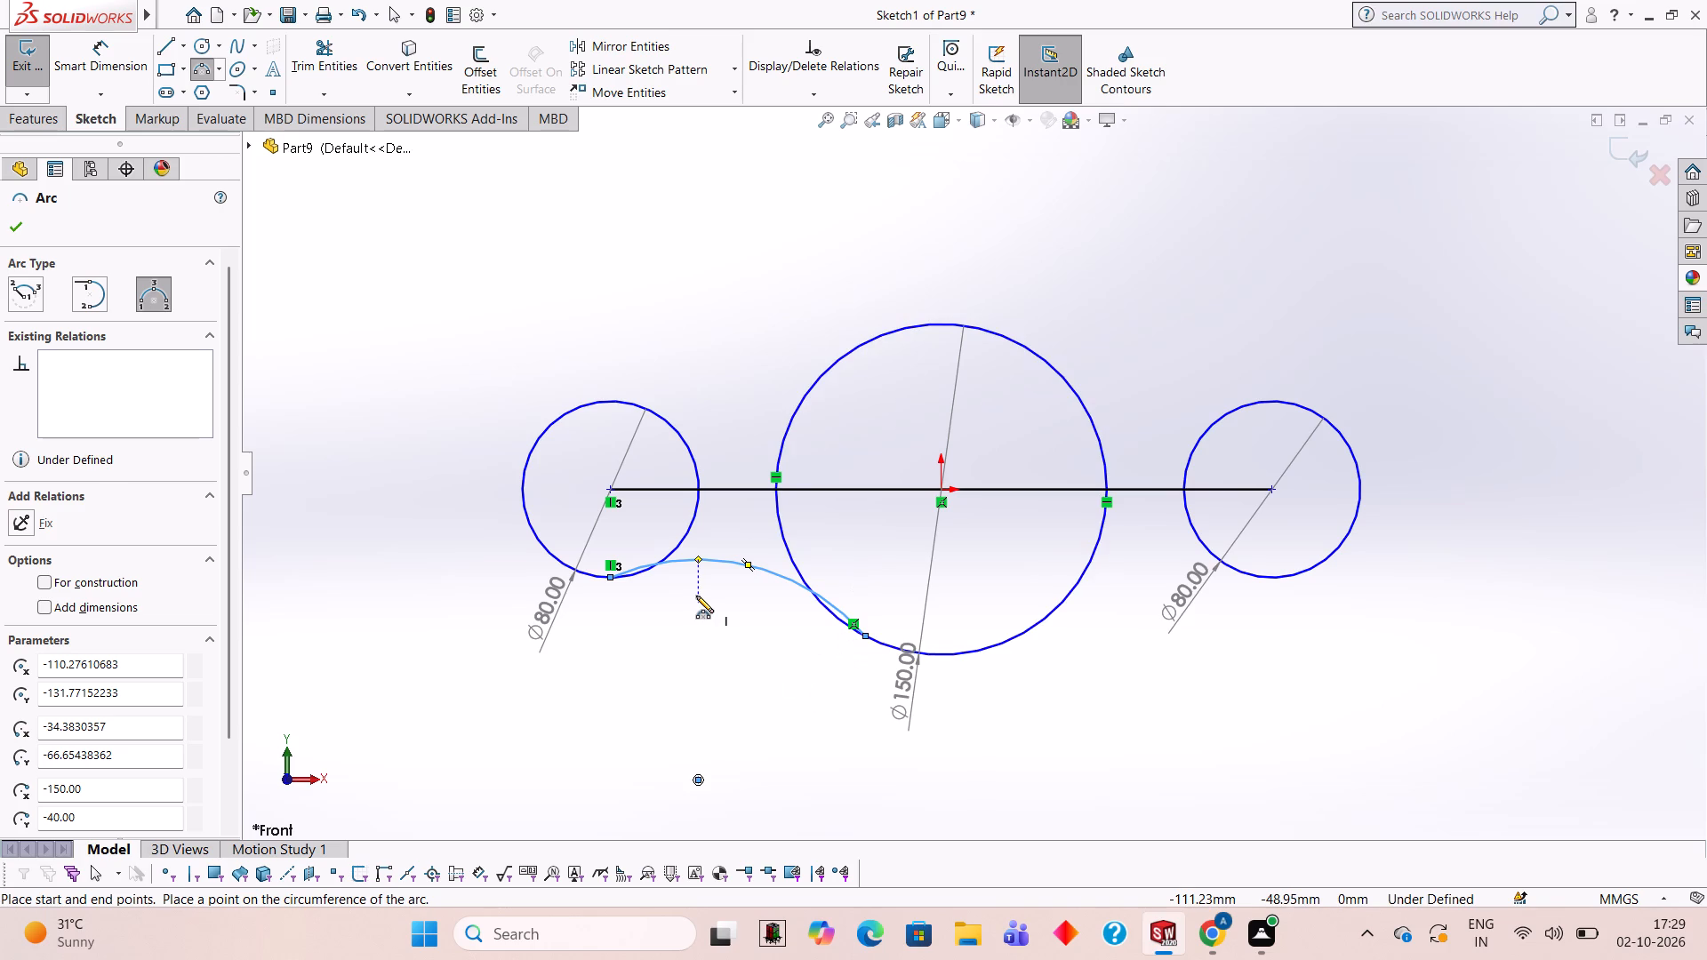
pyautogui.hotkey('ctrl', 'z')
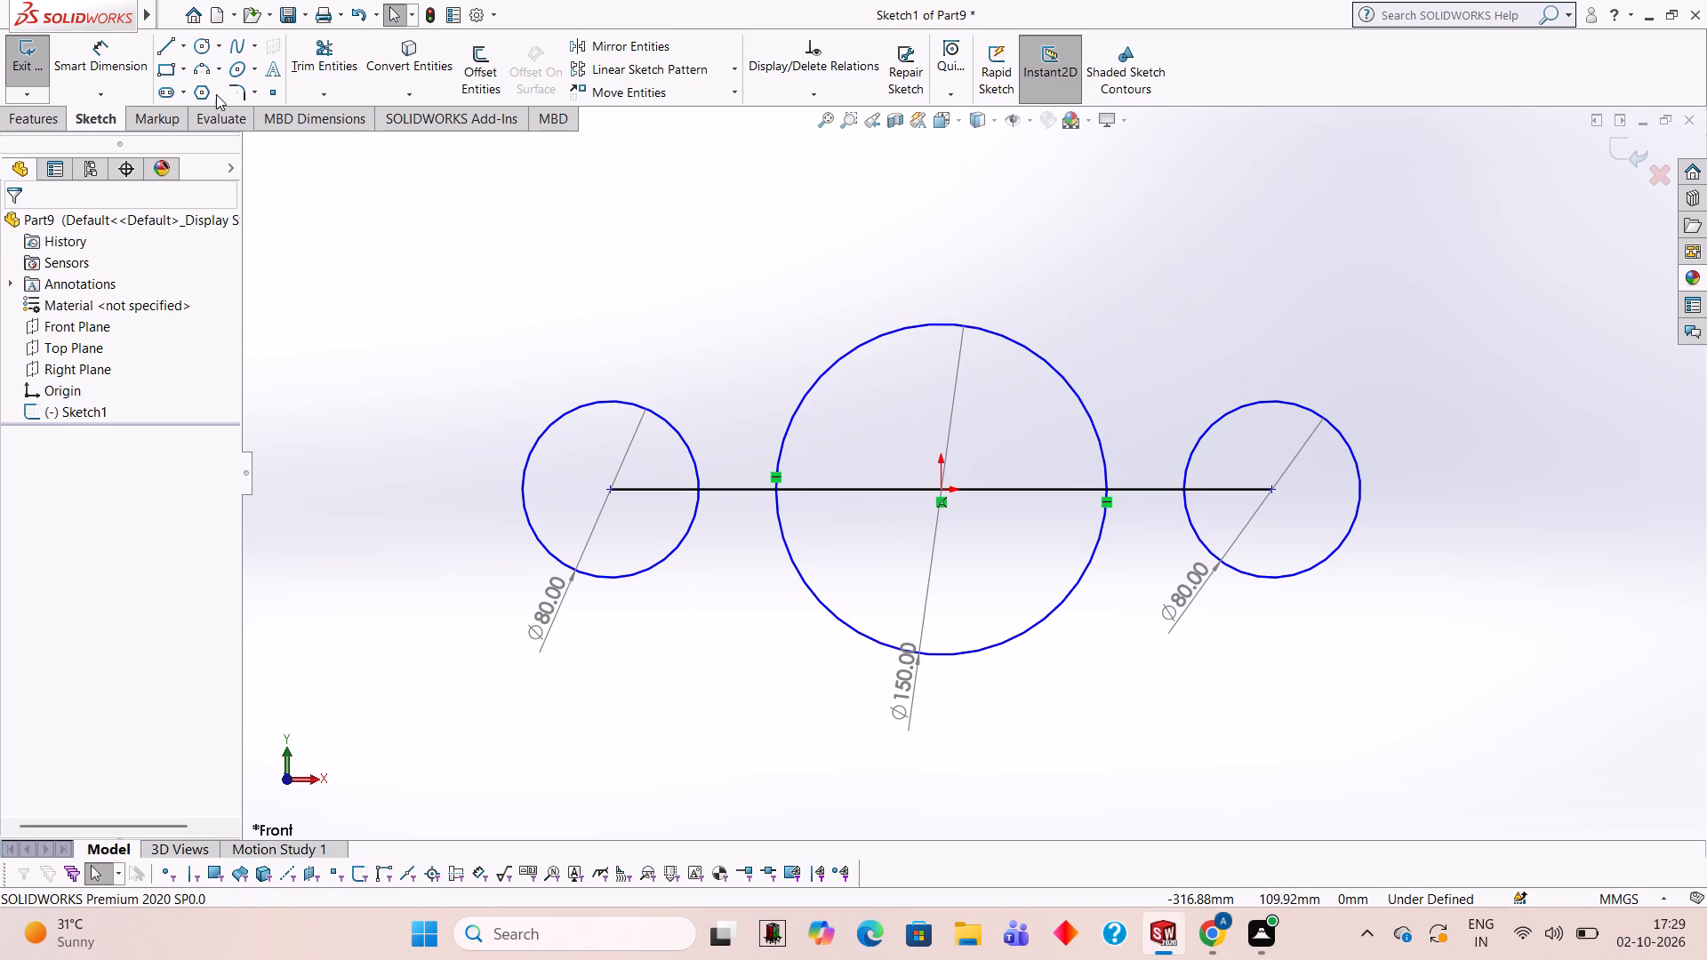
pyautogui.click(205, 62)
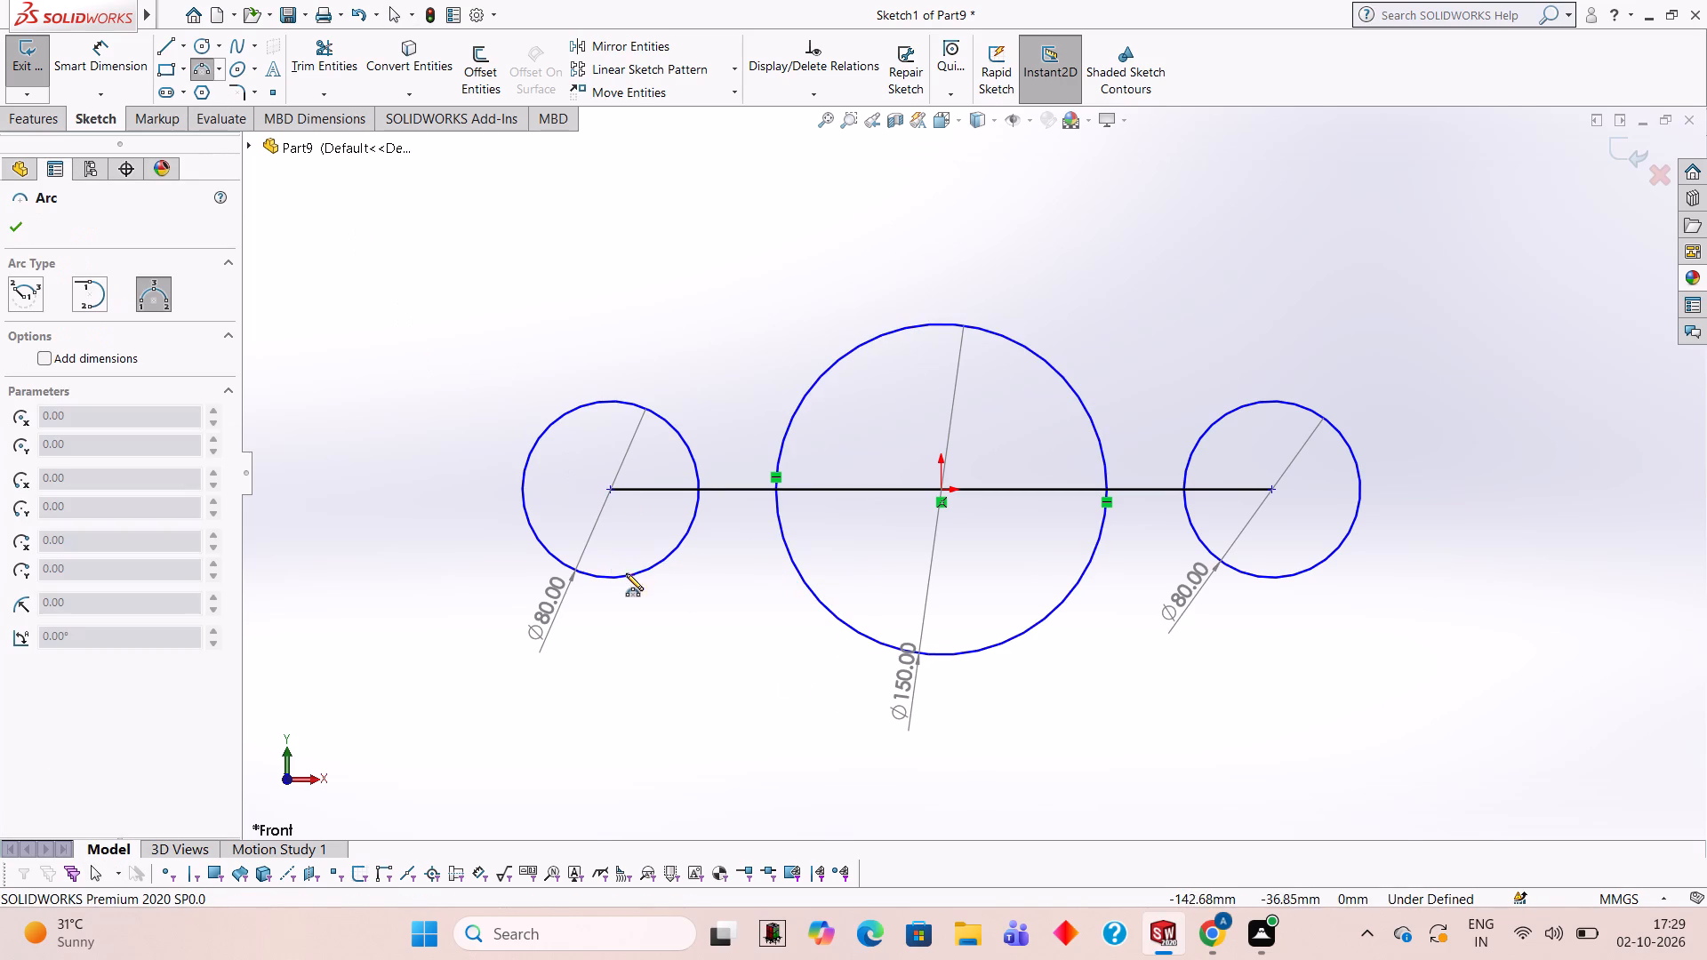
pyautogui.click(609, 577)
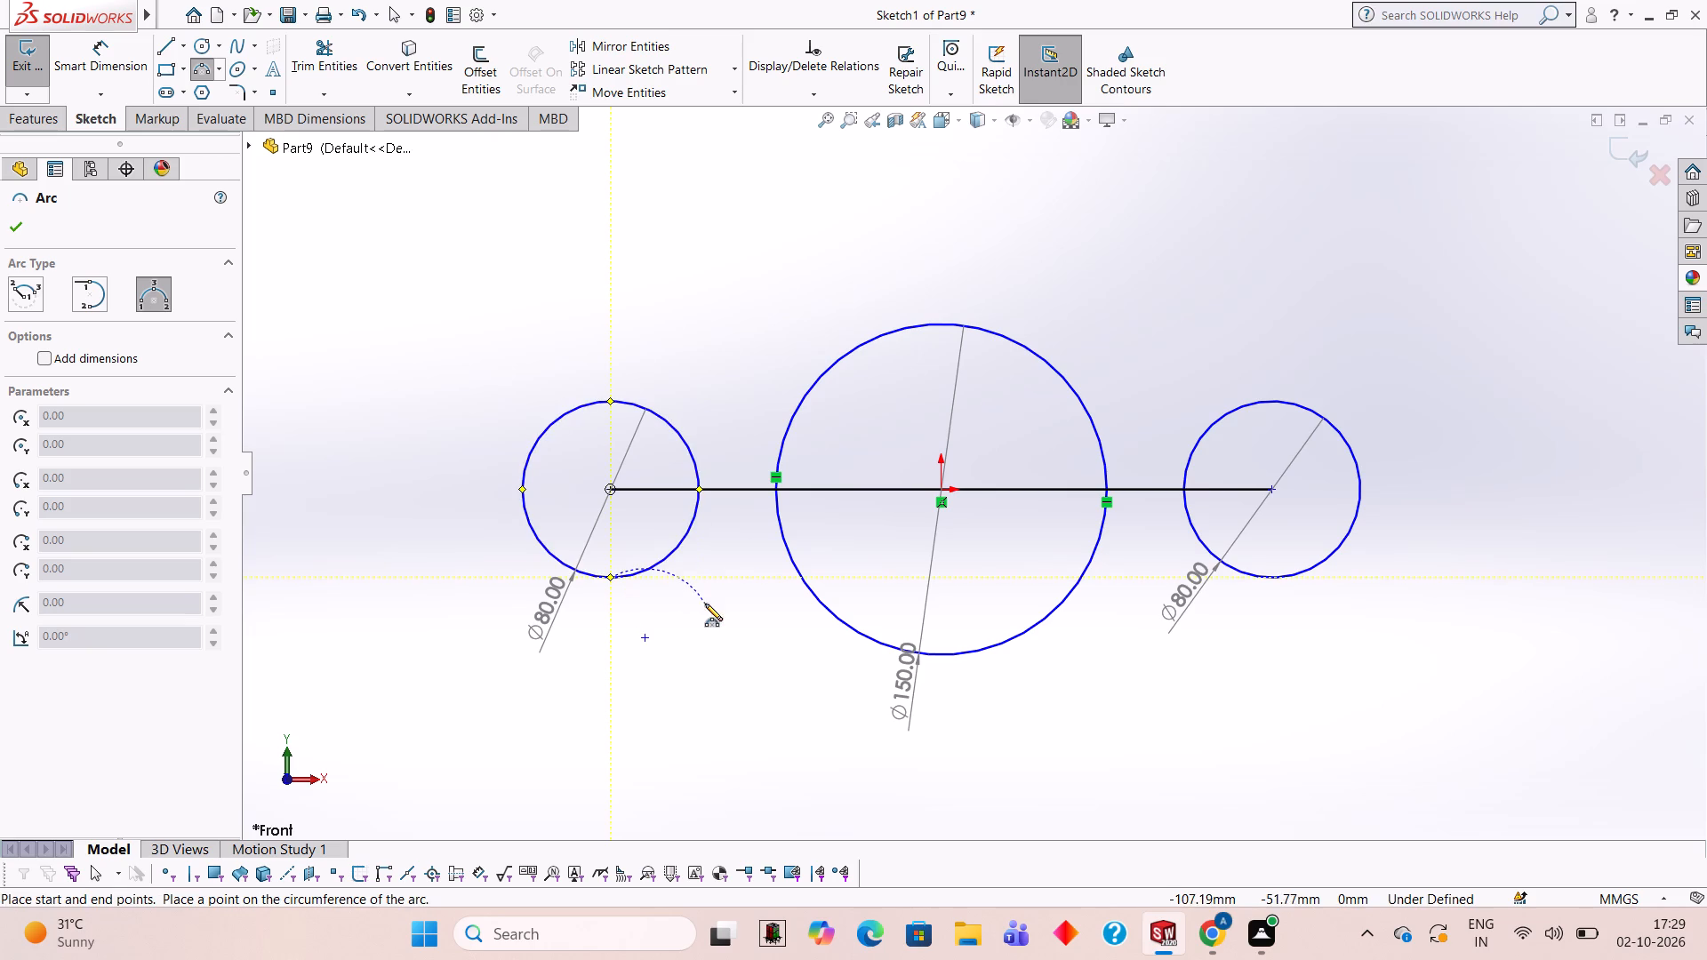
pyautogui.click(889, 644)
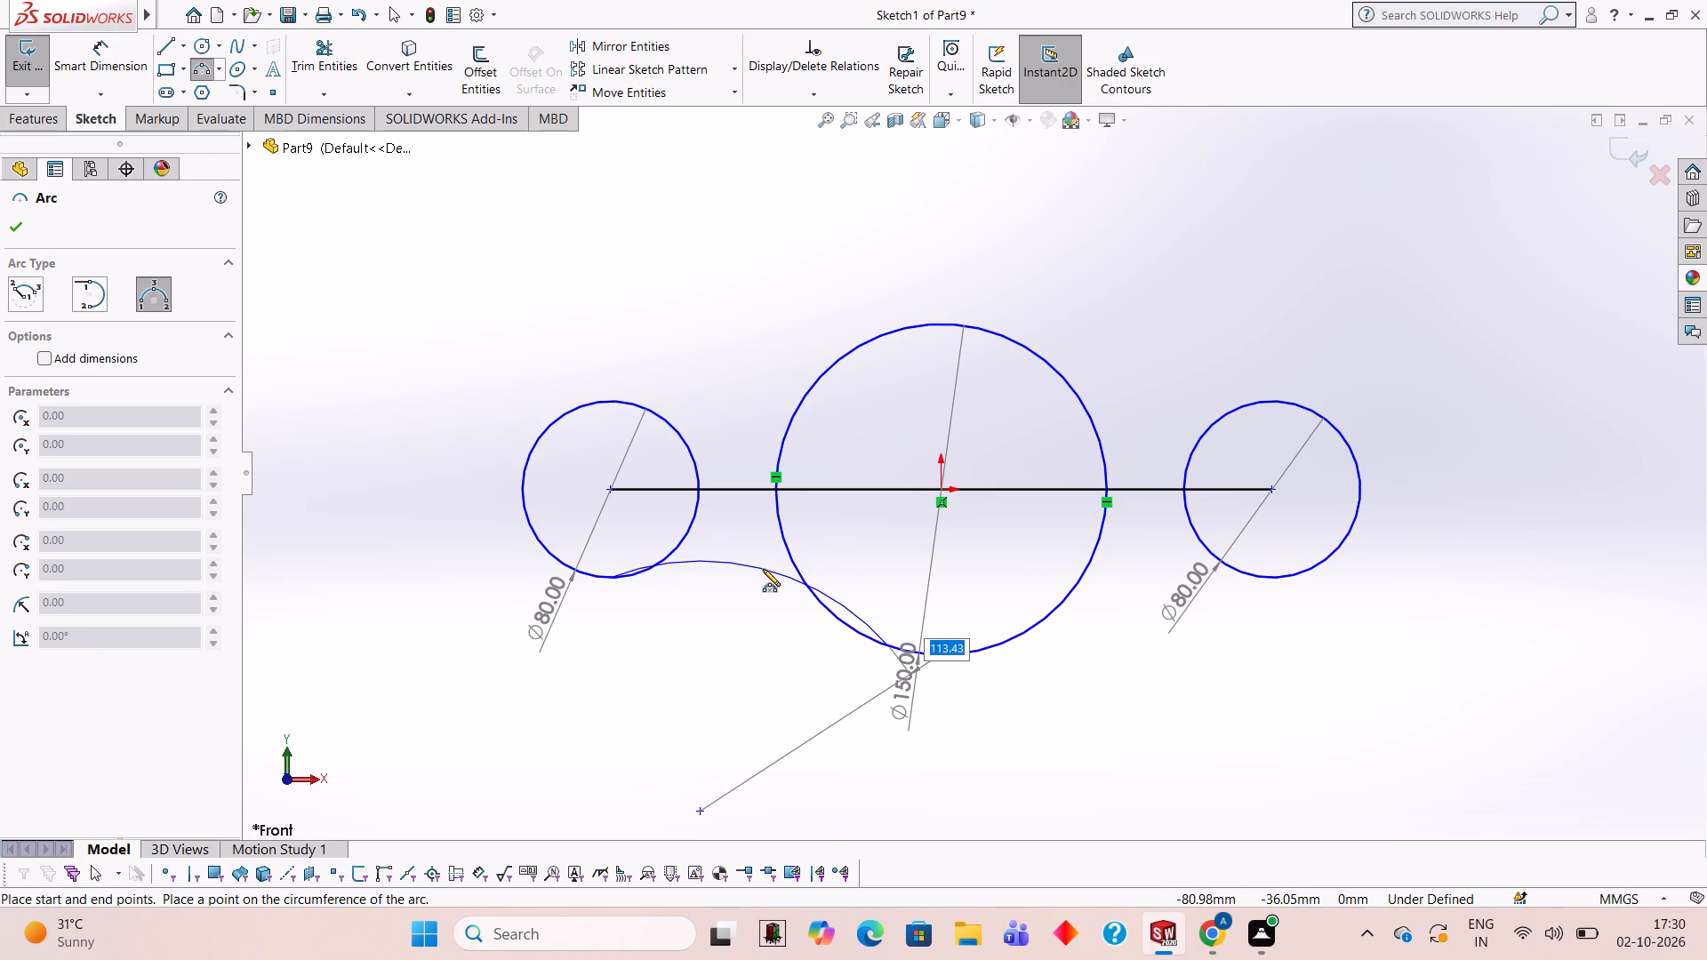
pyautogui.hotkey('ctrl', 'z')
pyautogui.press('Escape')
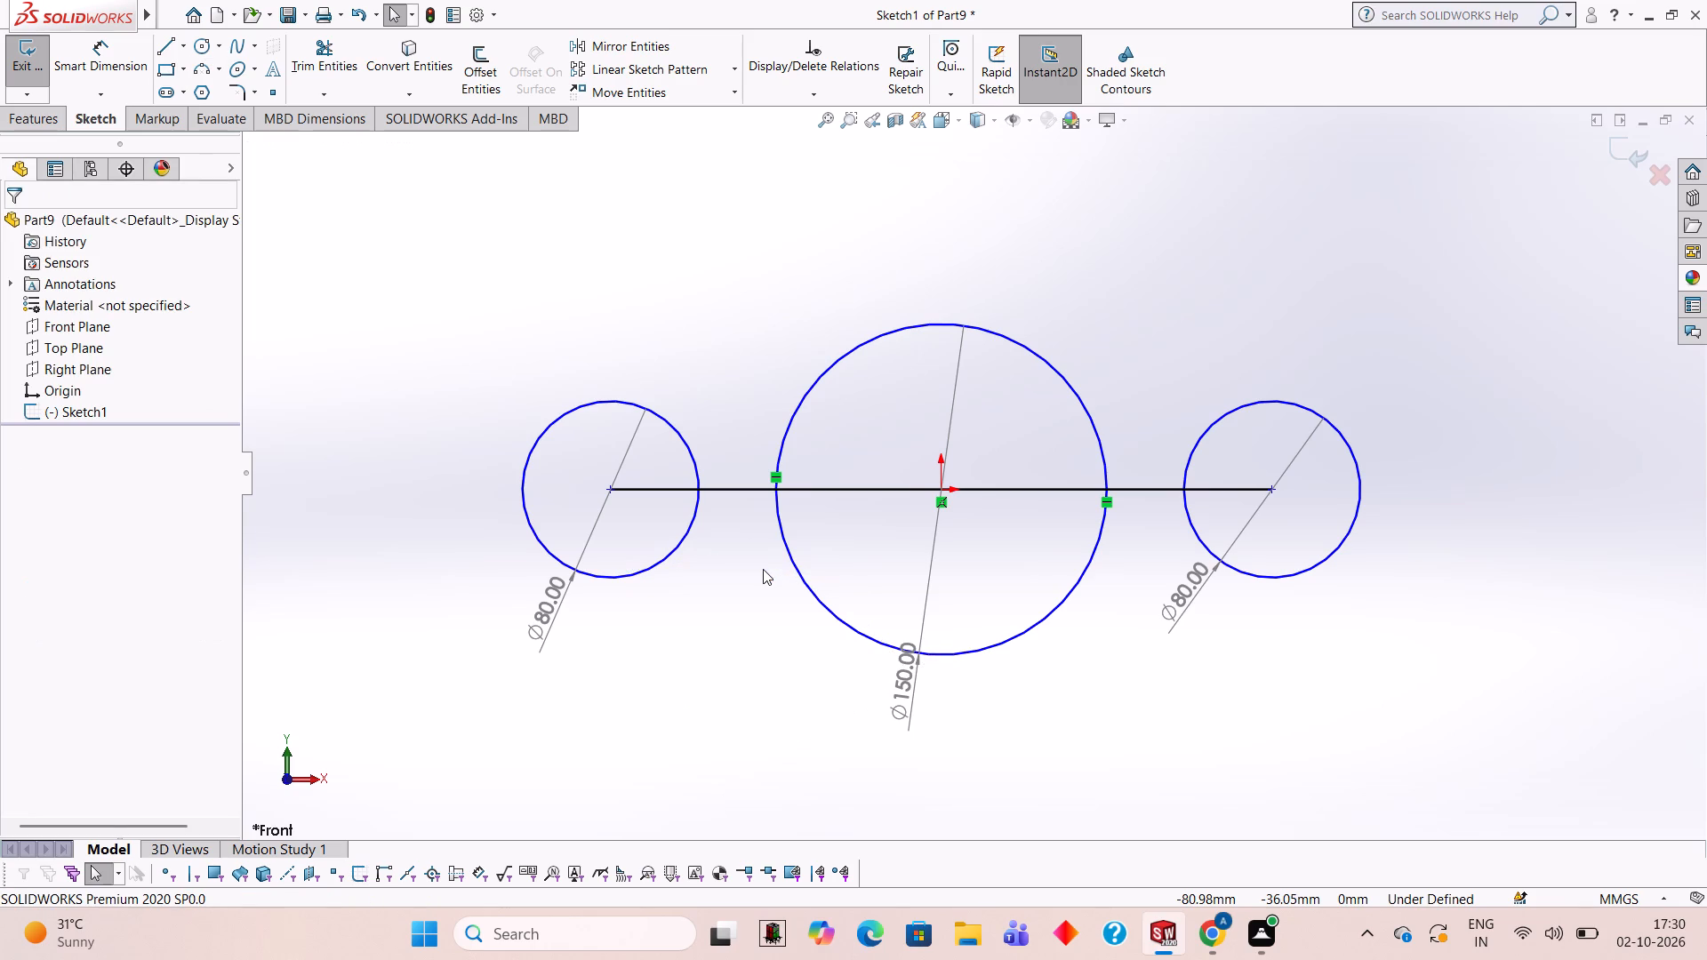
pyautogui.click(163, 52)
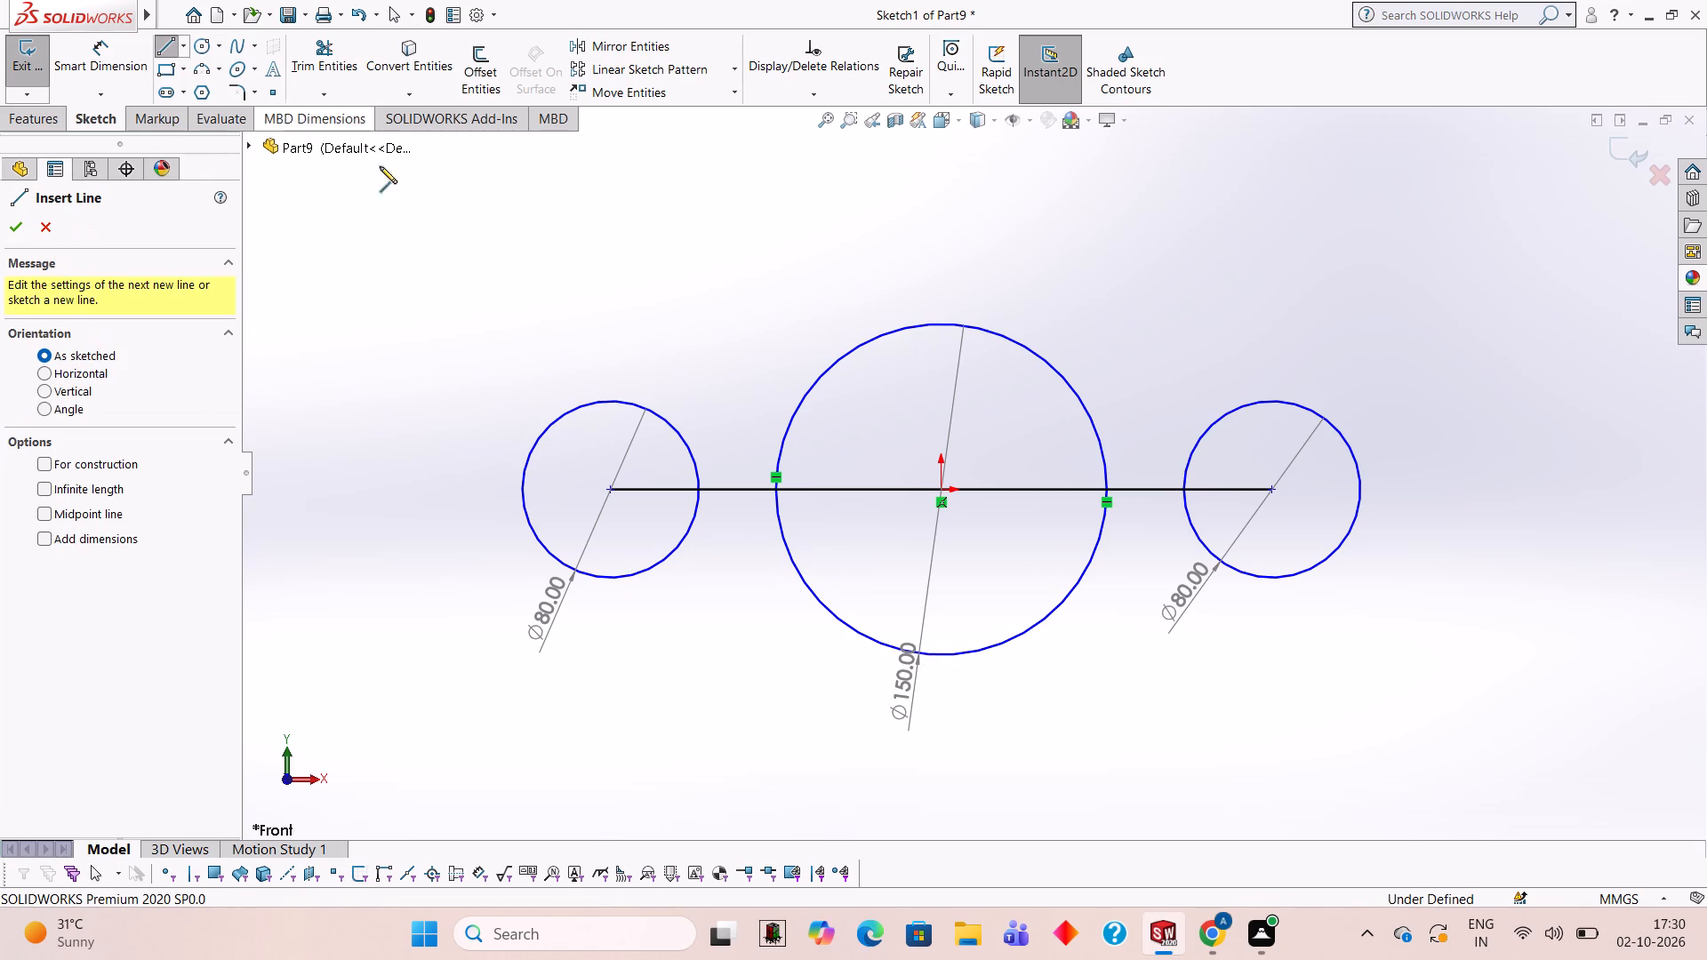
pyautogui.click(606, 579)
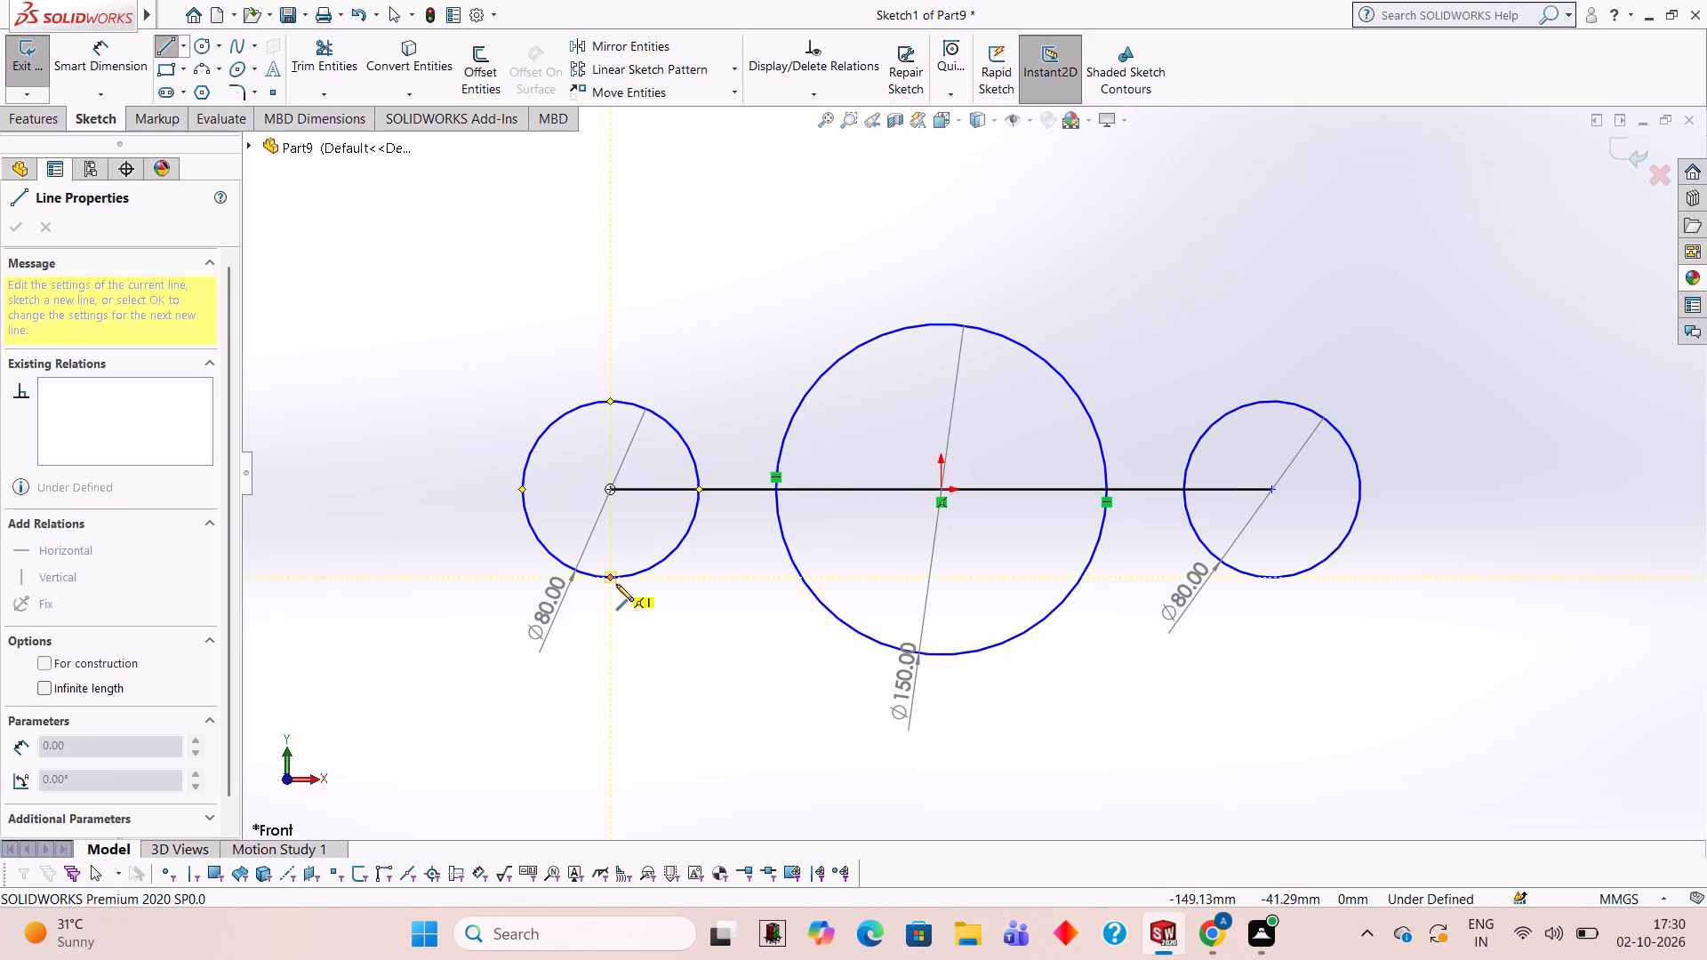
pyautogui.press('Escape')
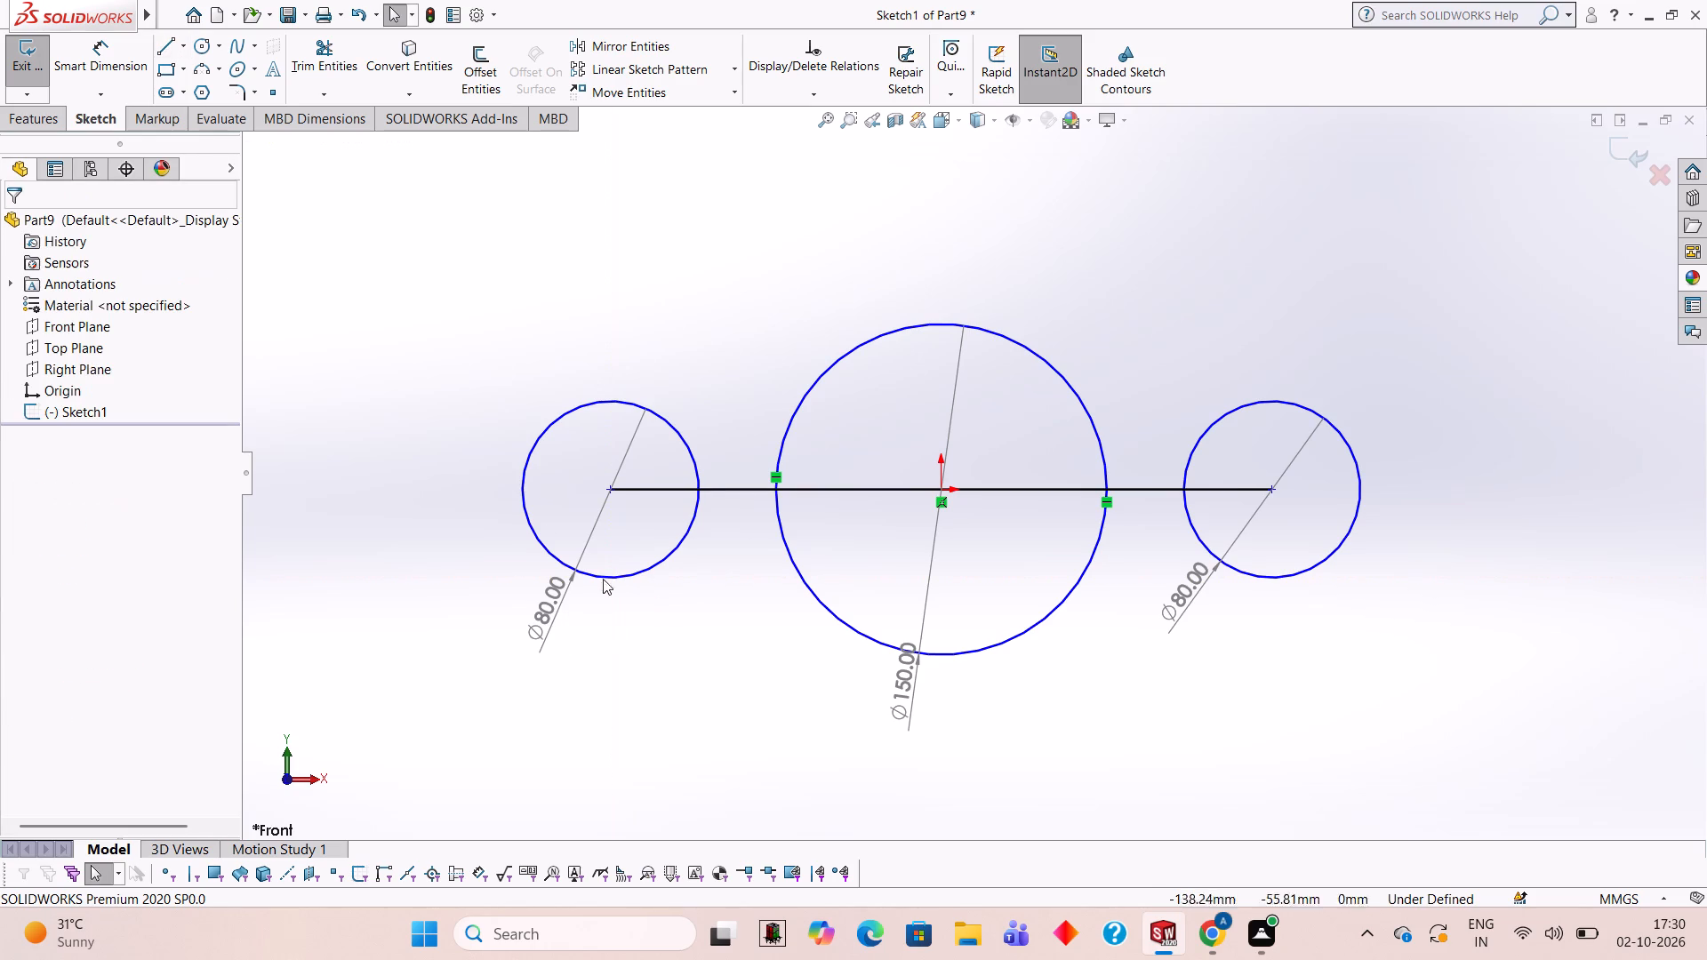
# Draw a 3 Point Arc of 100 mm radius from the left circle's lower-left edge to the central circle's lower-left edge, bulging upward.
pyautogui.click(201, 81)
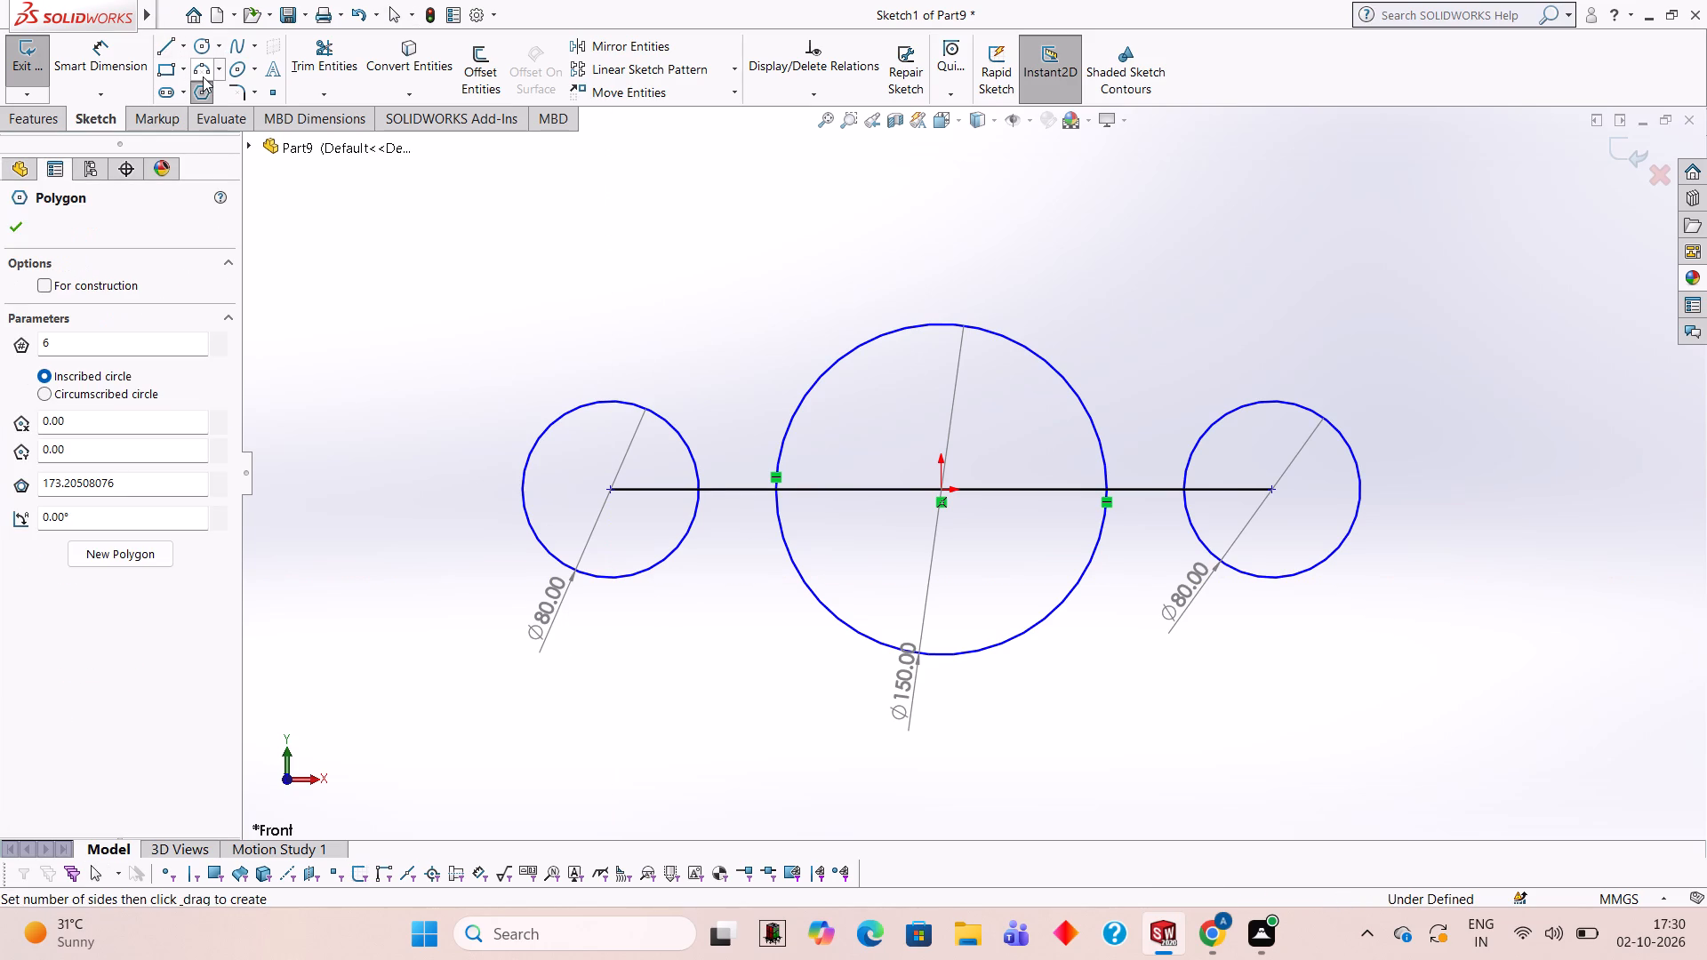
pyautogui.click(203, 76)
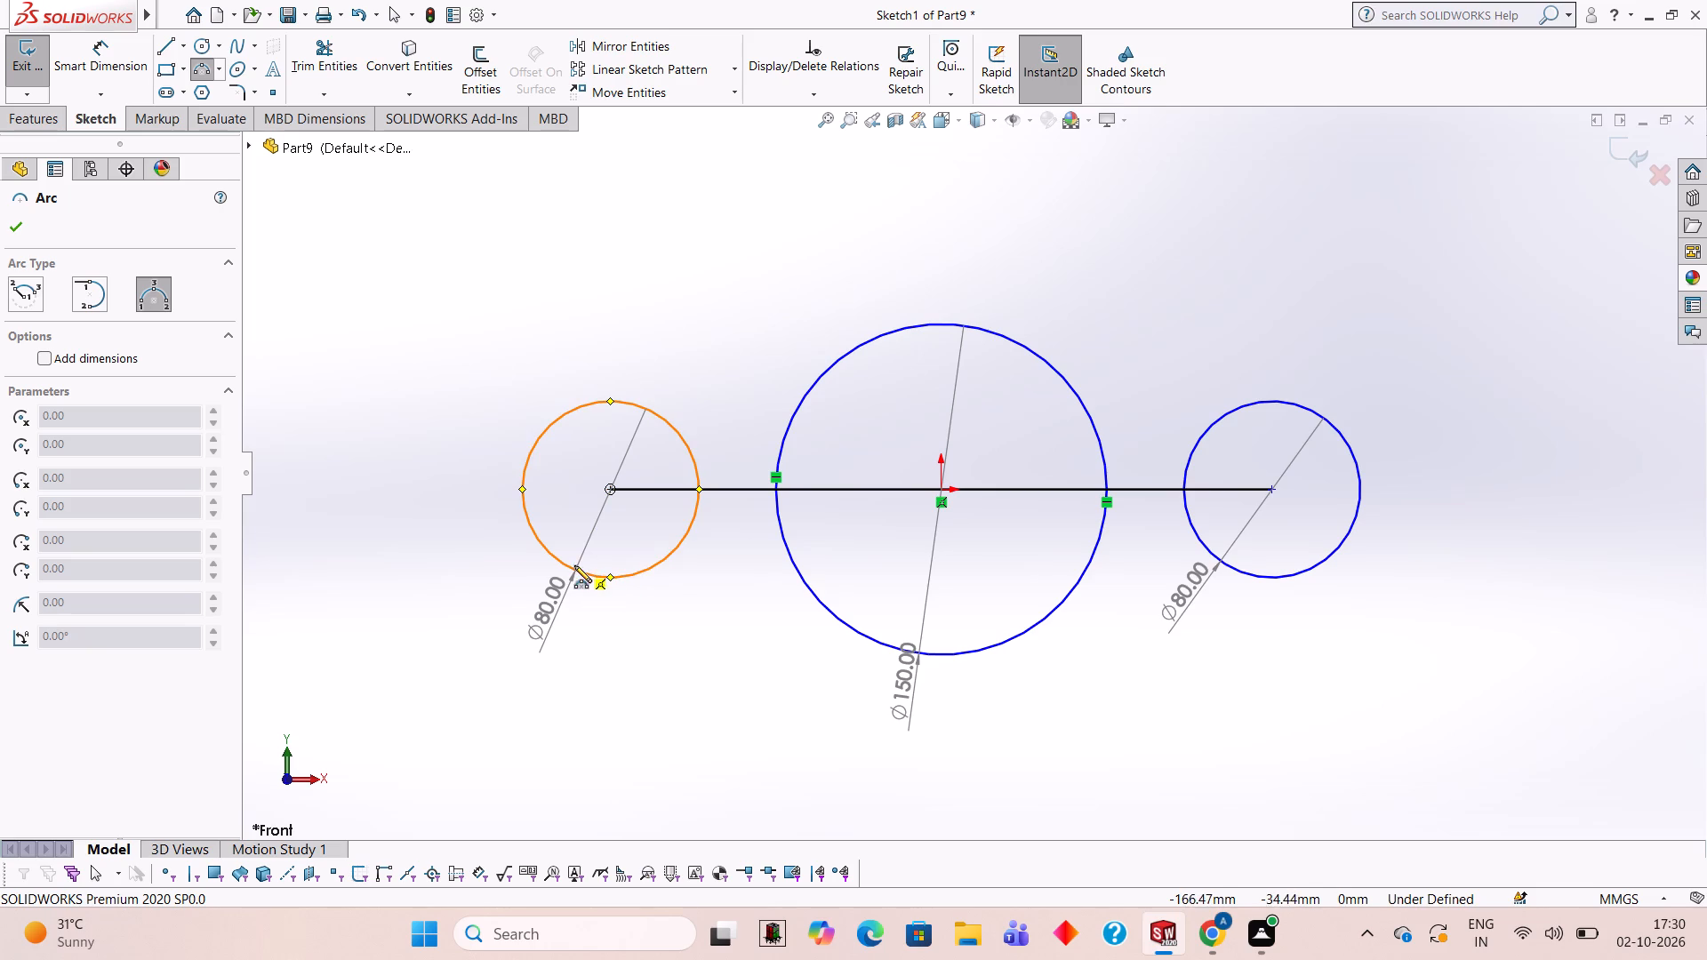
pyautogui.click(577, 572)
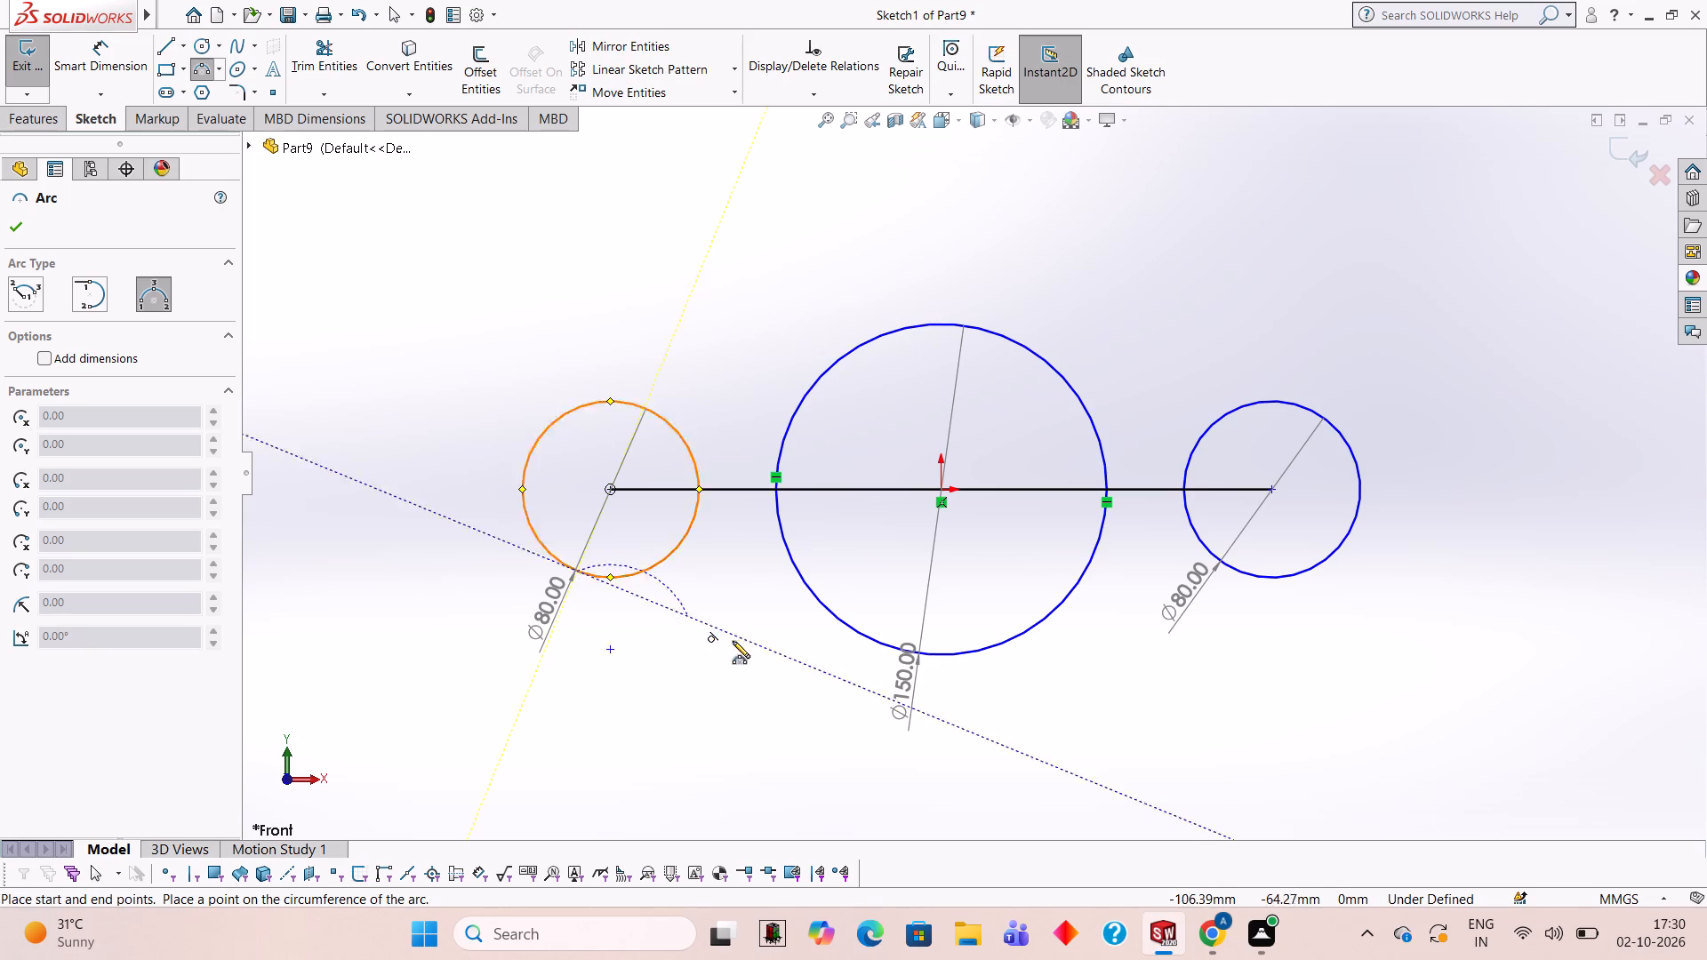
pyautogui.click(859, 627)
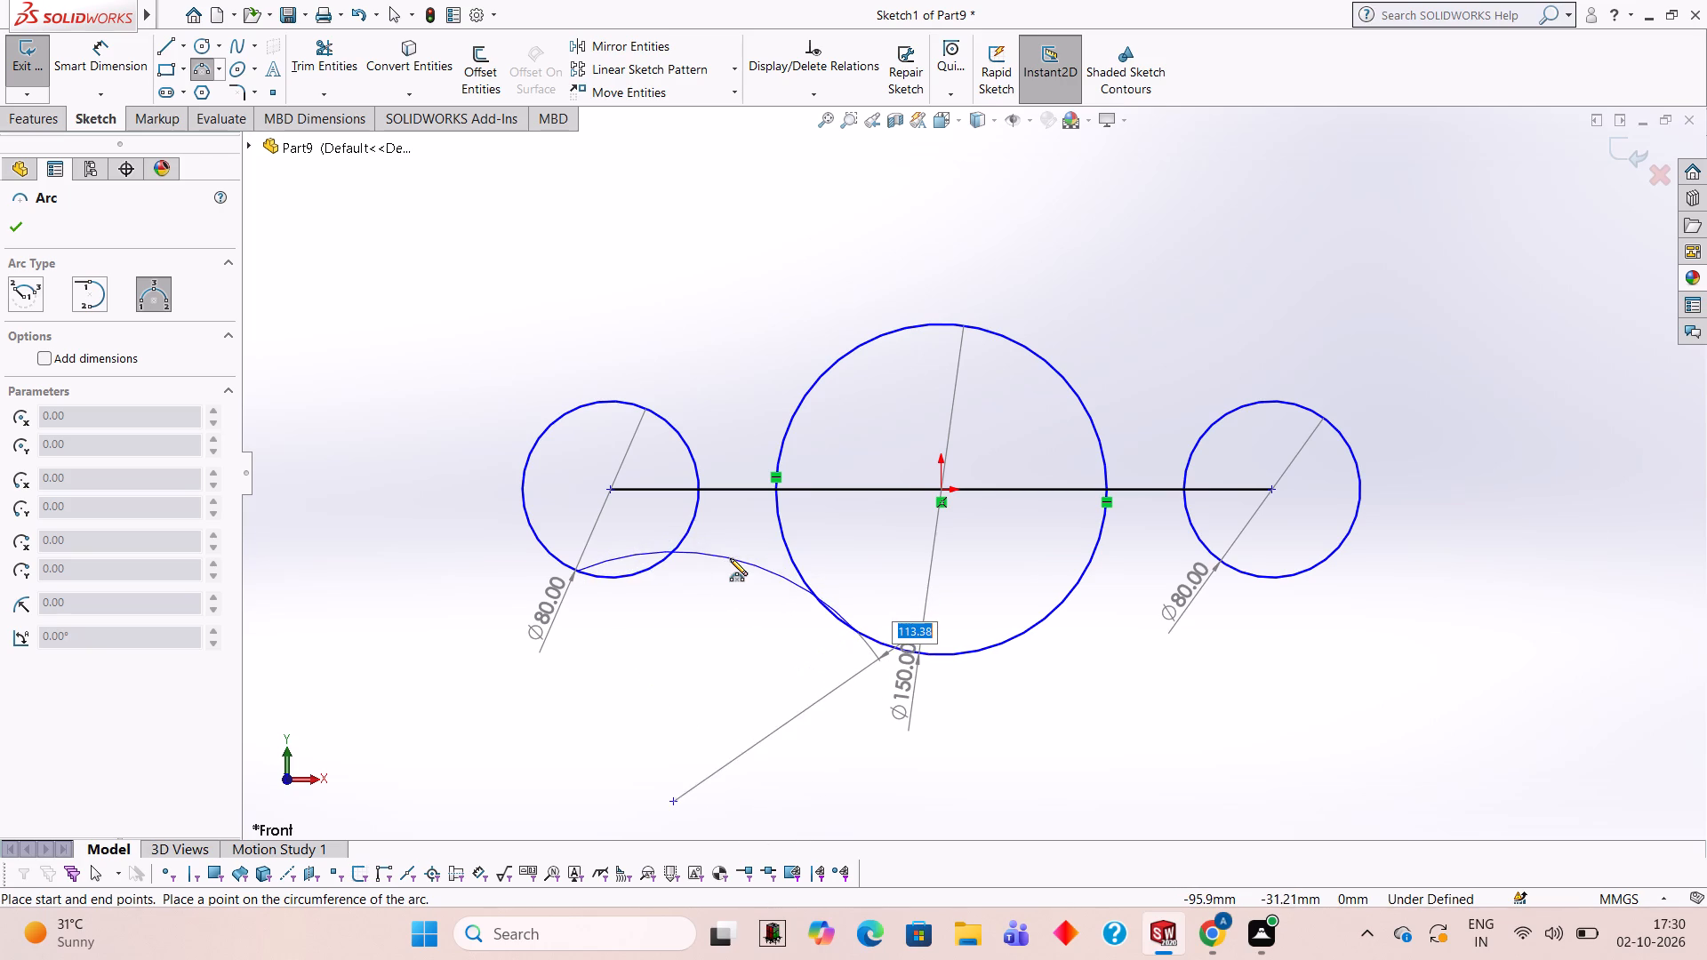
pyautogui.write('100')
pyautogui.press('Return')
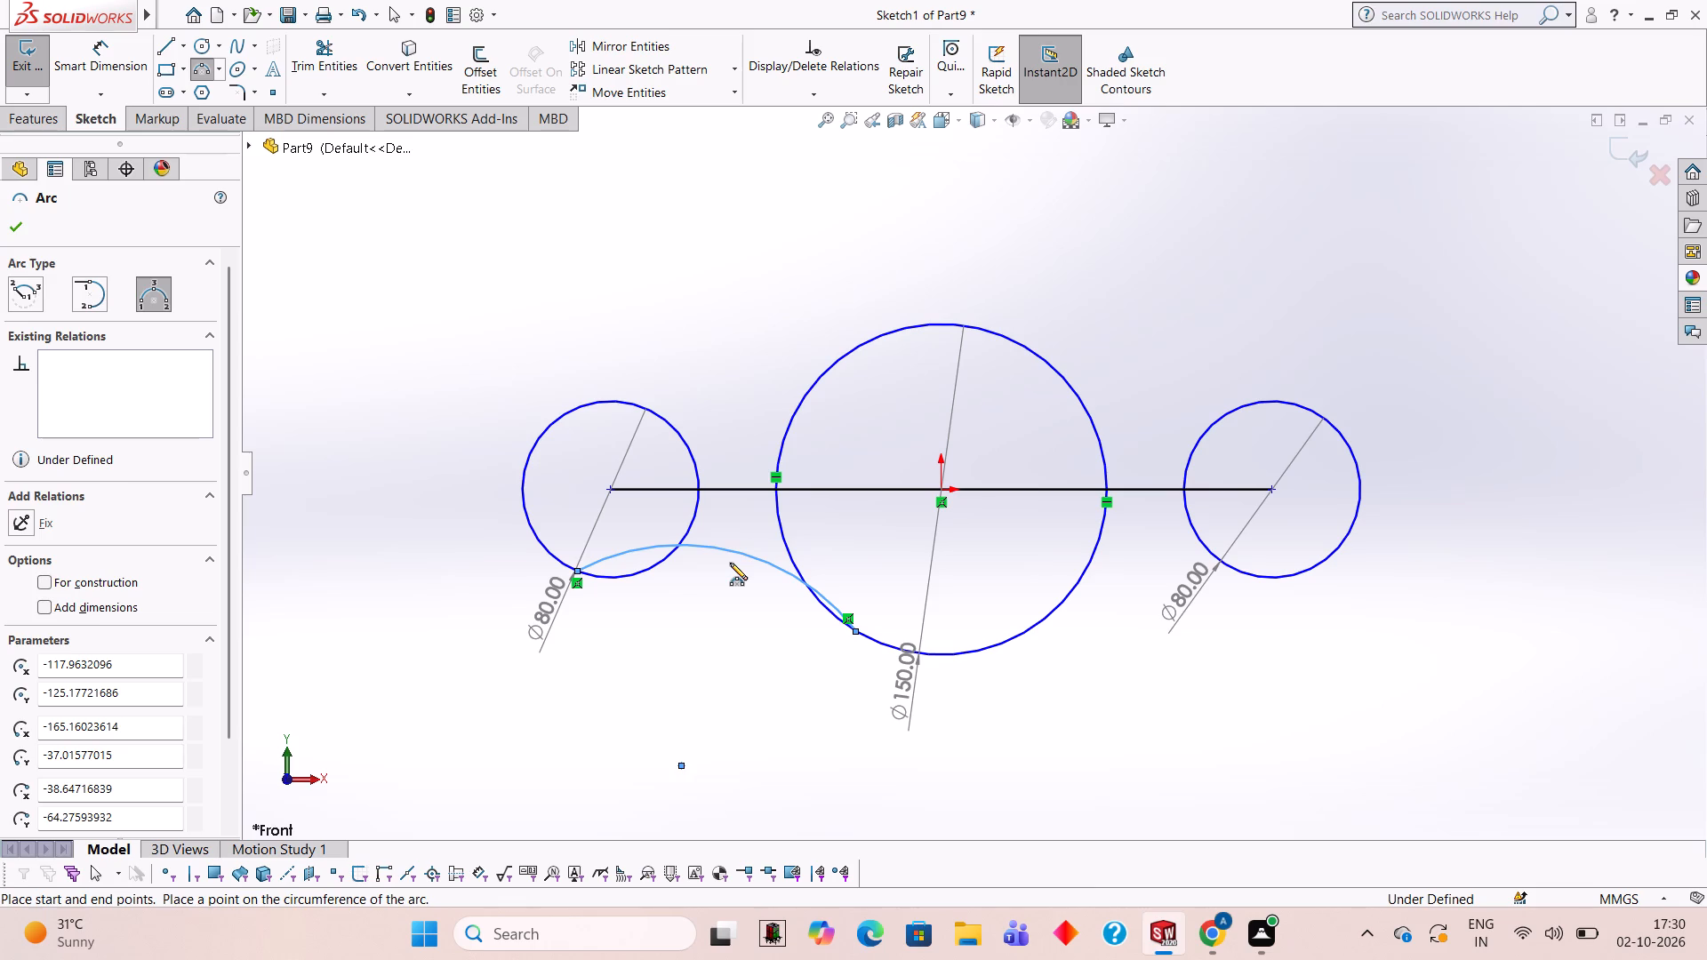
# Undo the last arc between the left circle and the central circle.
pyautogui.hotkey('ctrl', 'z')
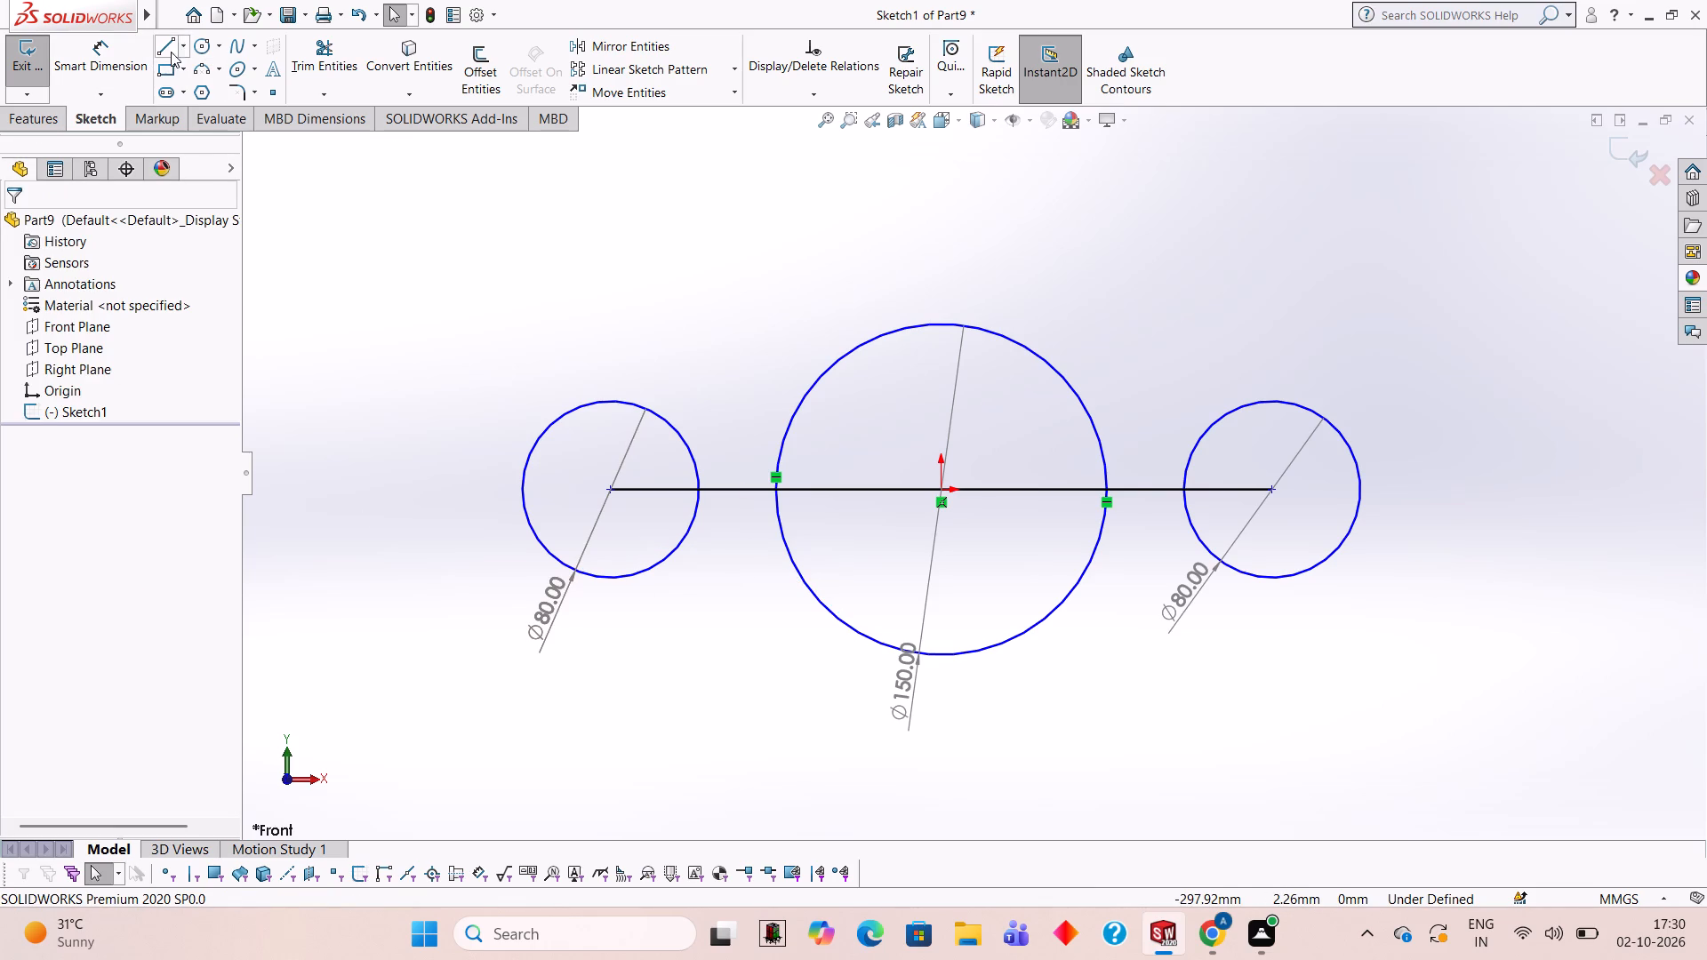
# Draw a 3 Point Arc of 100 mm radius from the left circle's lower-right edge to the central circle's lower-left edge, bulging upward.
pyautogui.click(205, 71)
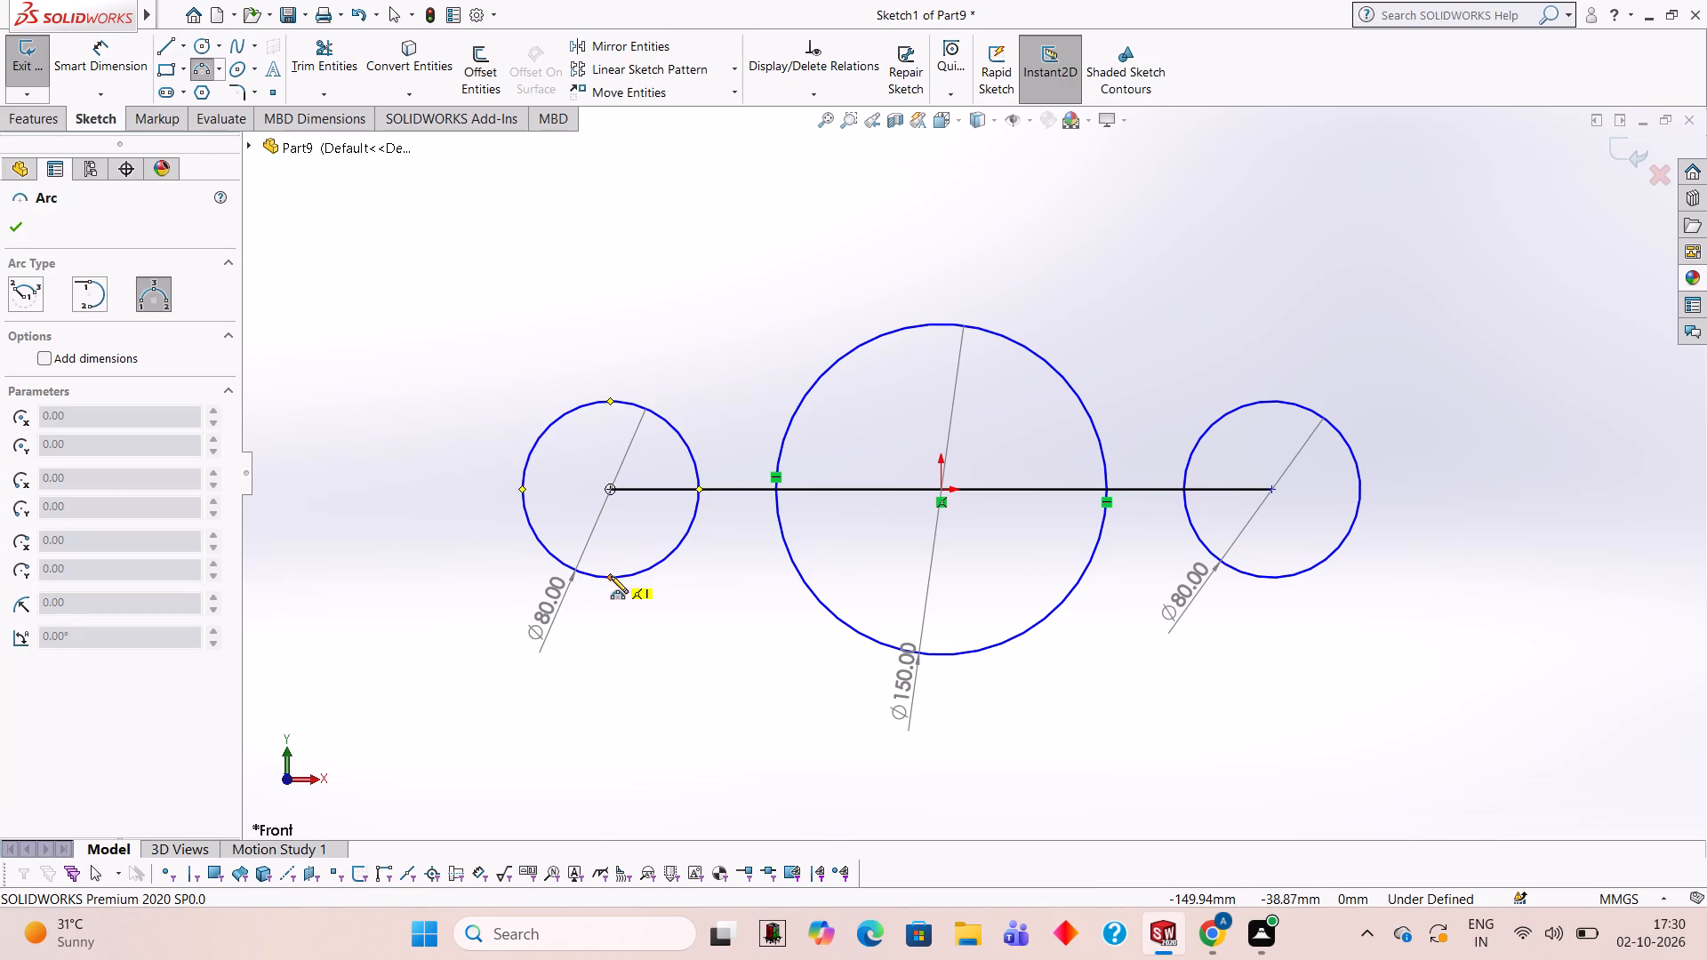
pyautogui.click(655, 565)
pyautogui.click(878, 643)
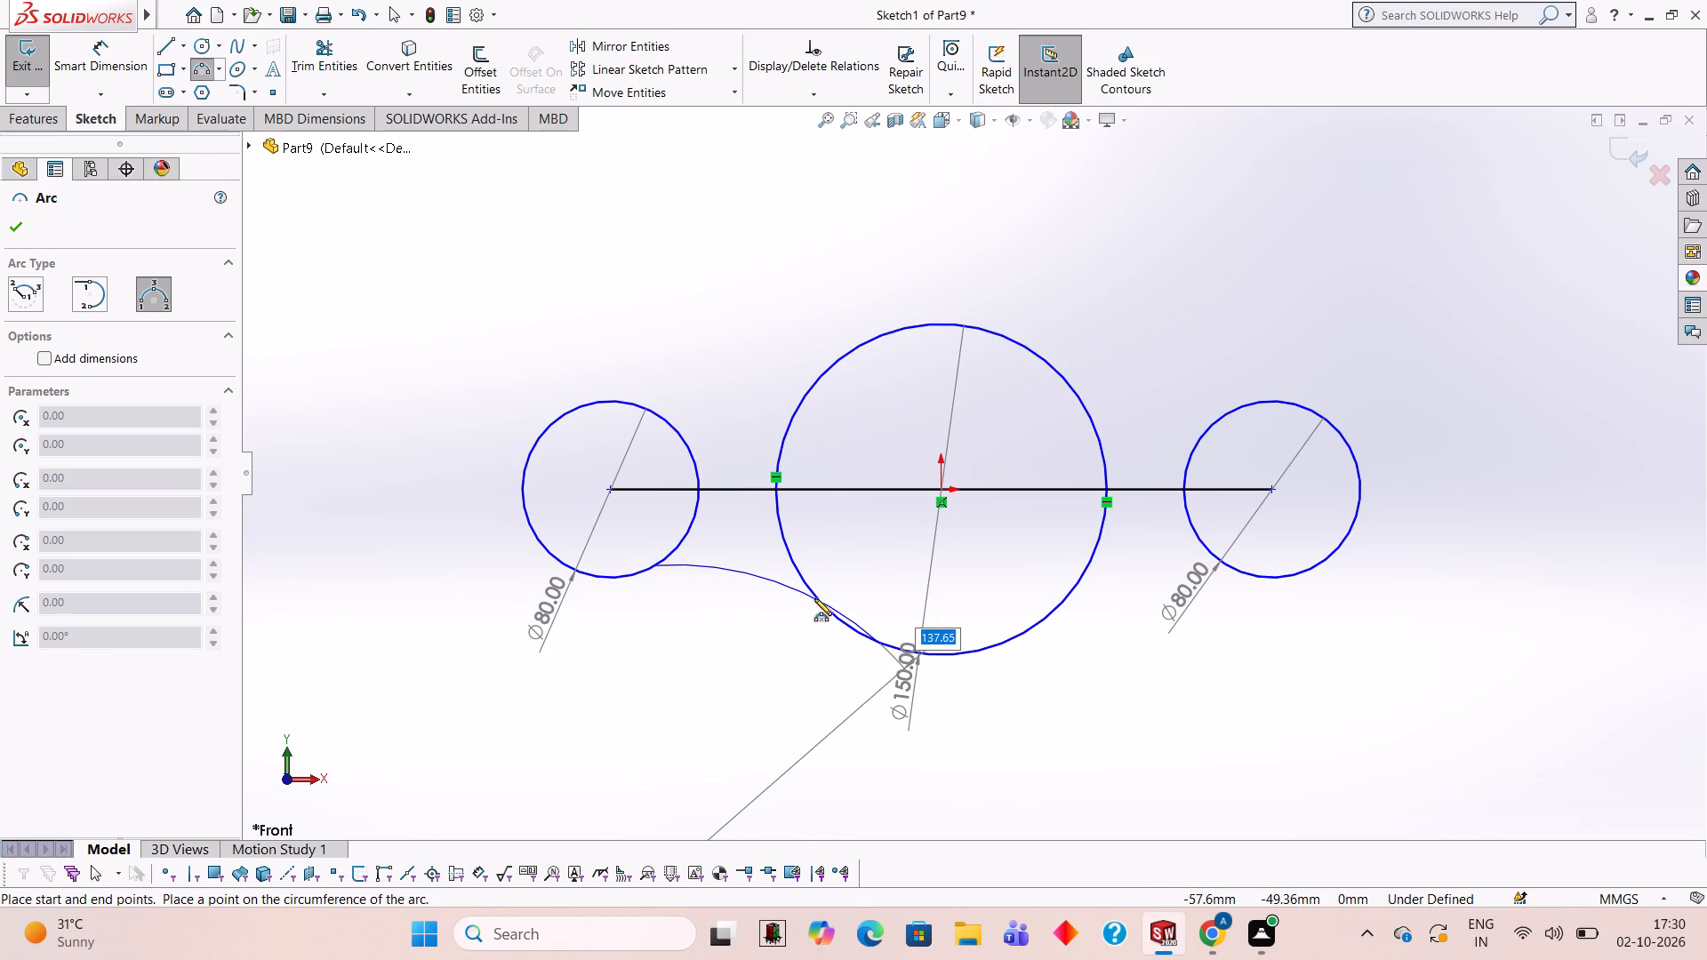
pyautogui.write('100')
pyautogui.press('Return')
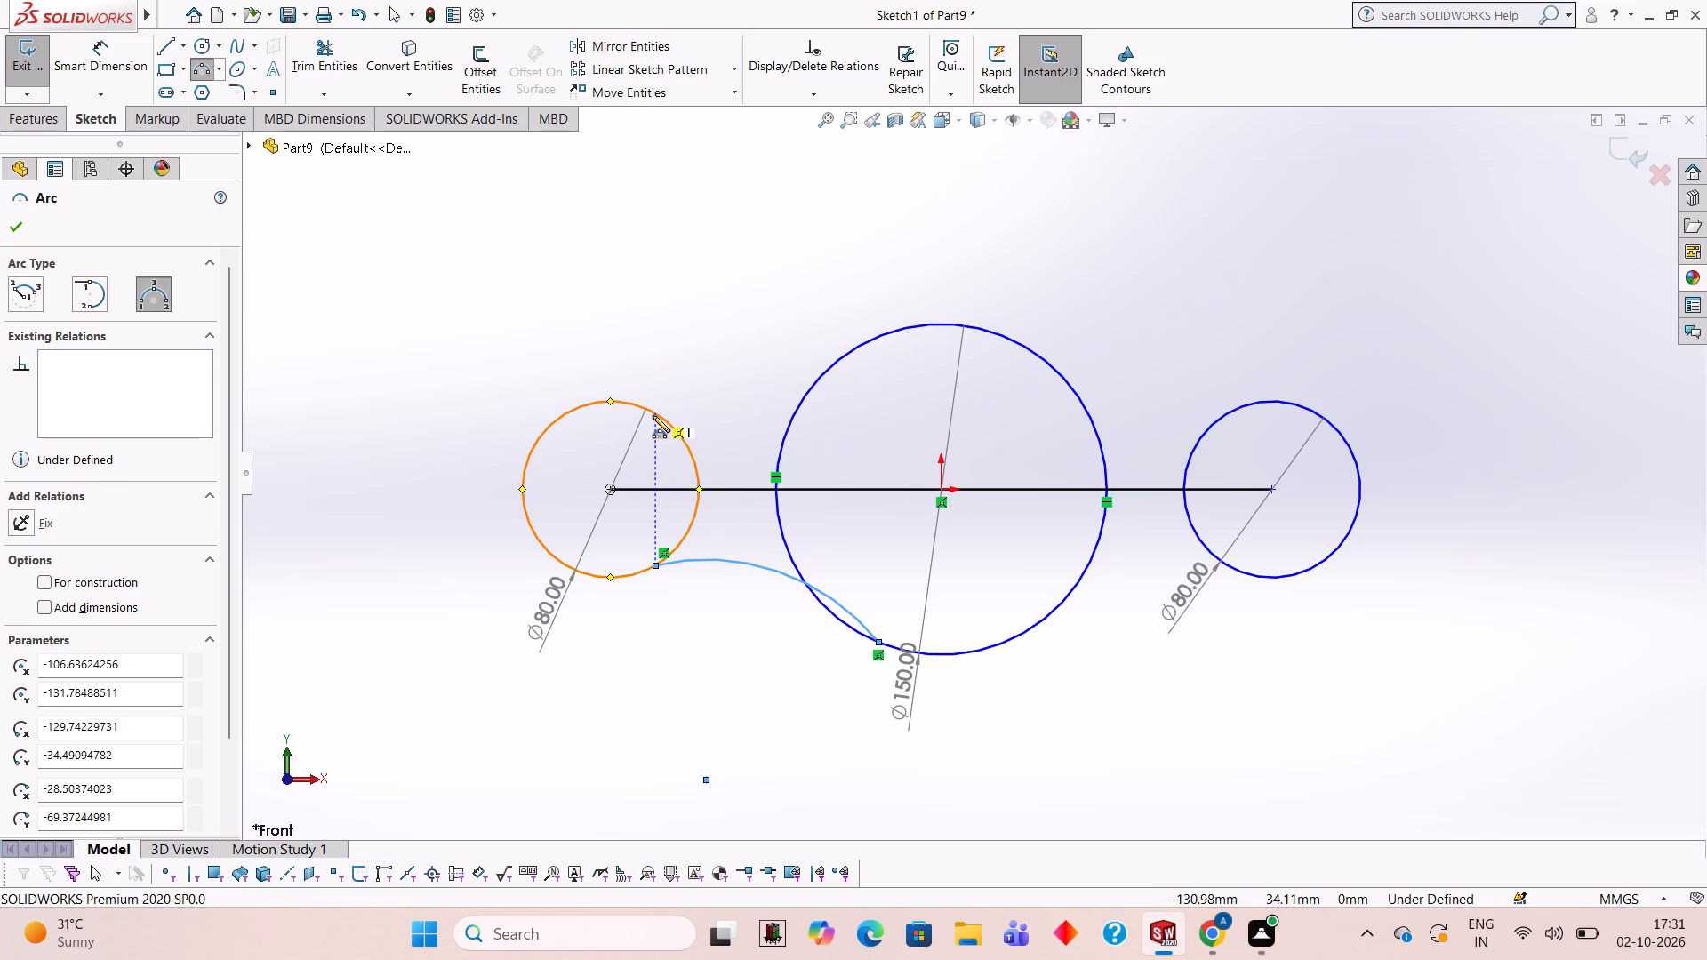
# Draw a matching 100 mm radius arc from the left circle's upper-right edge to the central circle's upper-left edge, bulging downward.
pyautogui.click(653, 412)
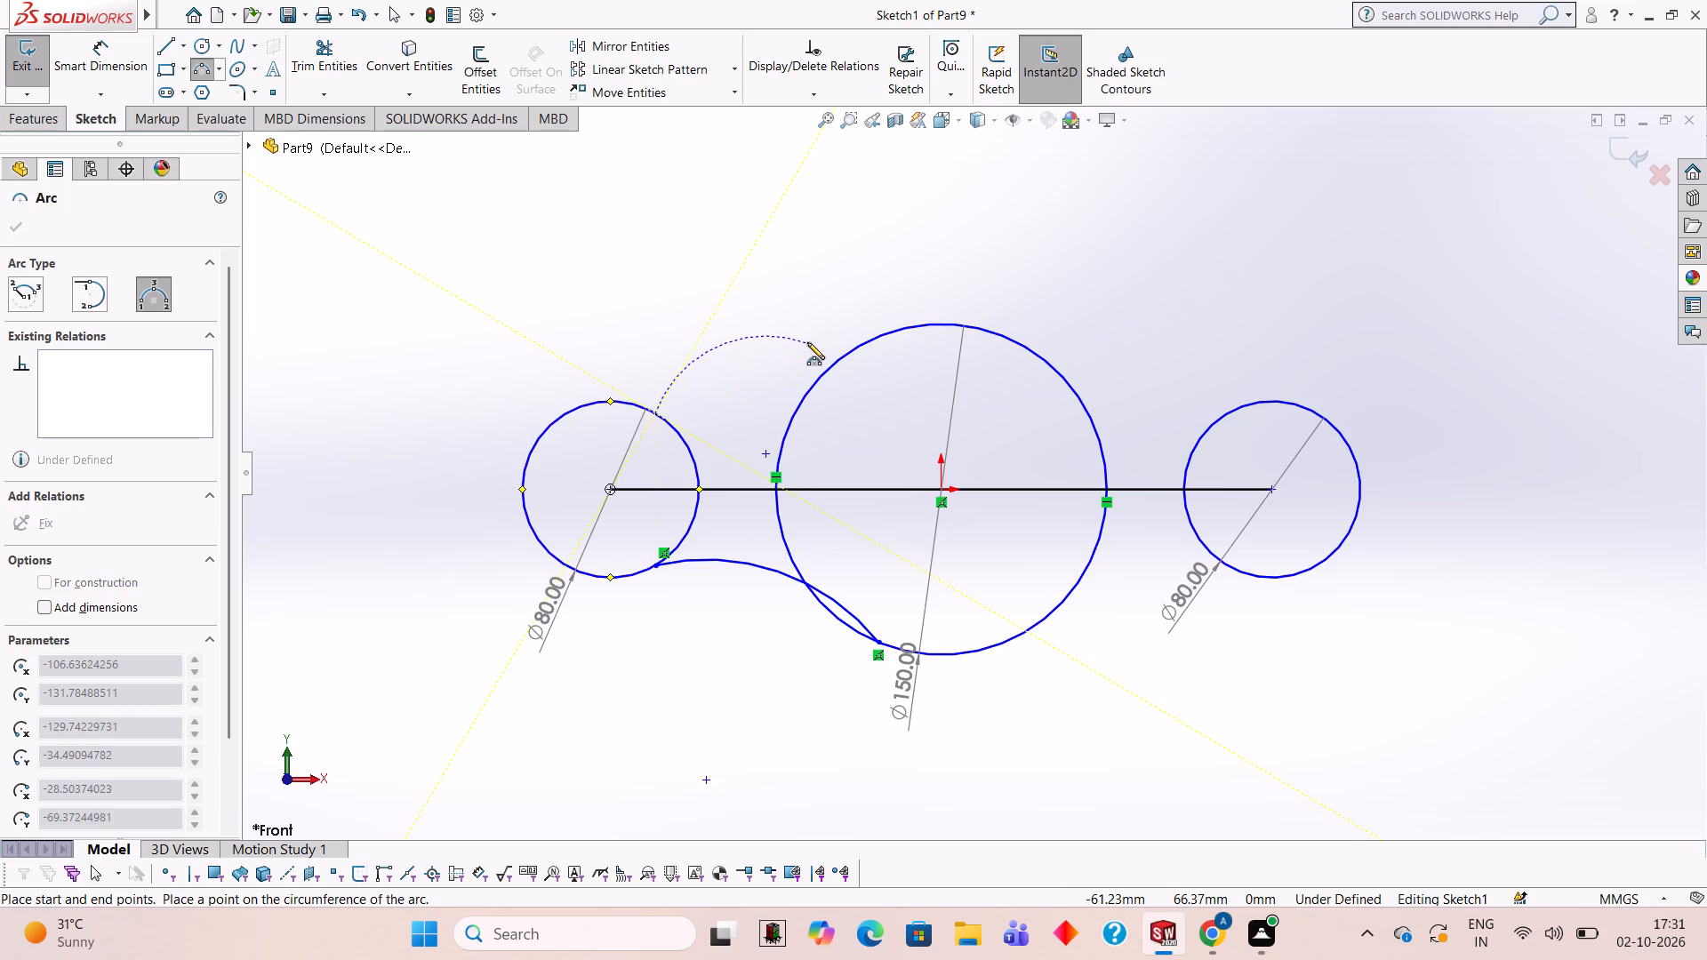
pyautogui.click(878, 332)
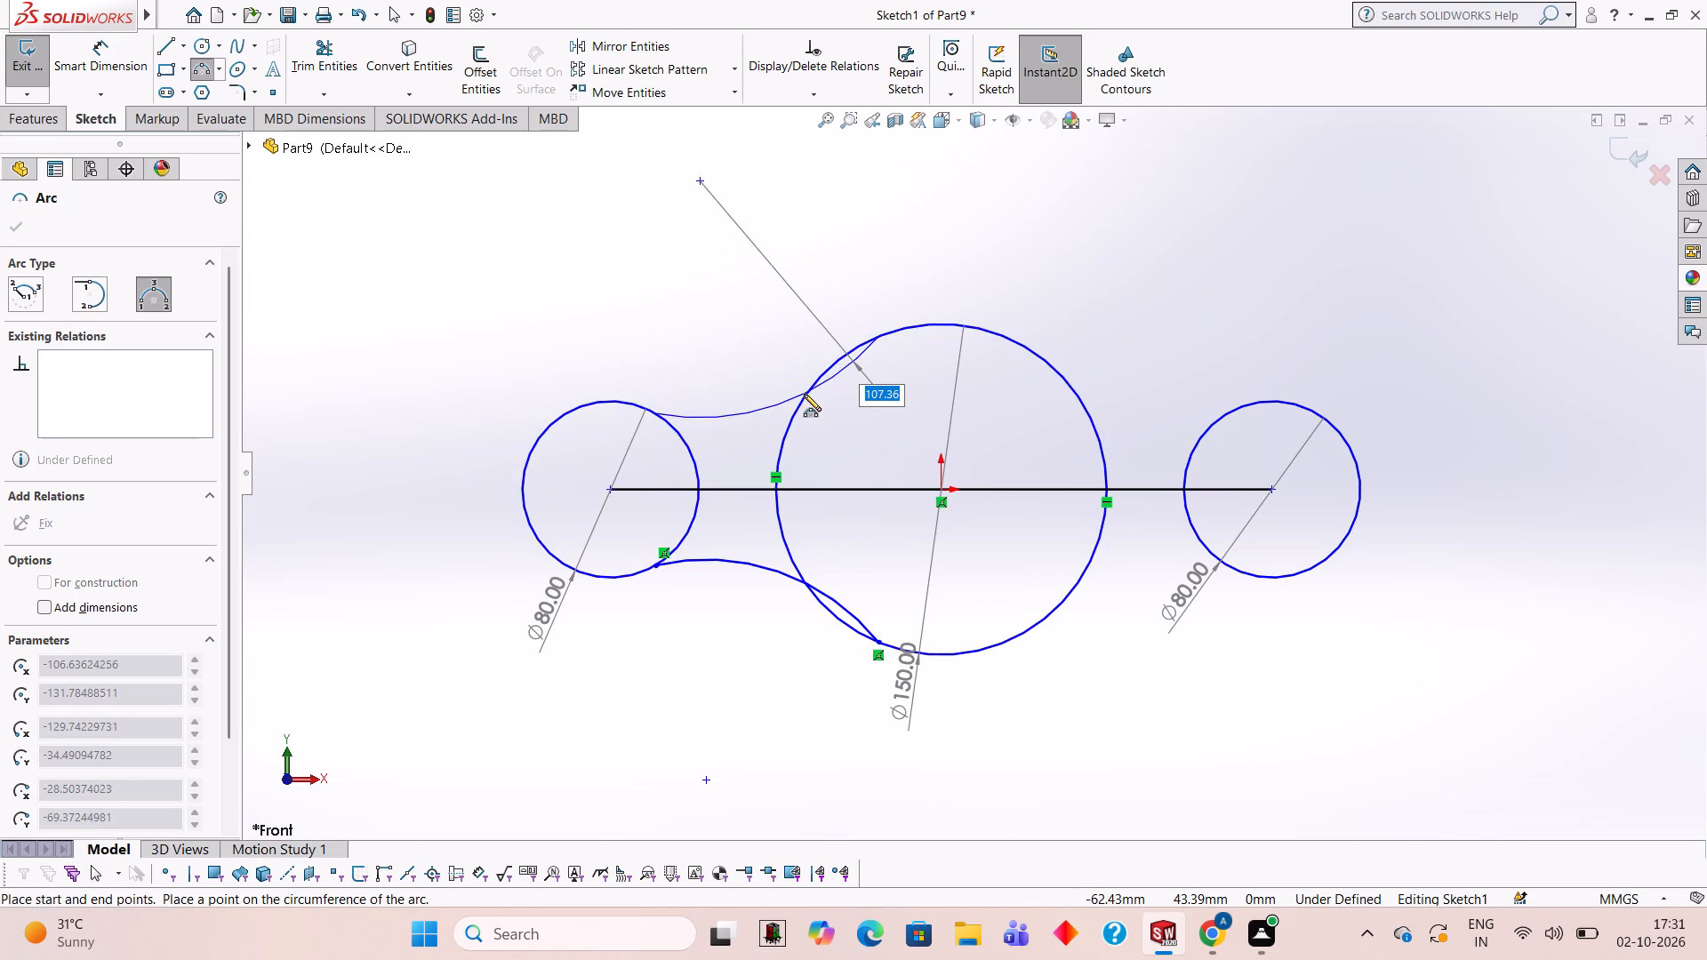
pyautogui.write('100')
pyautogui.press('Return')
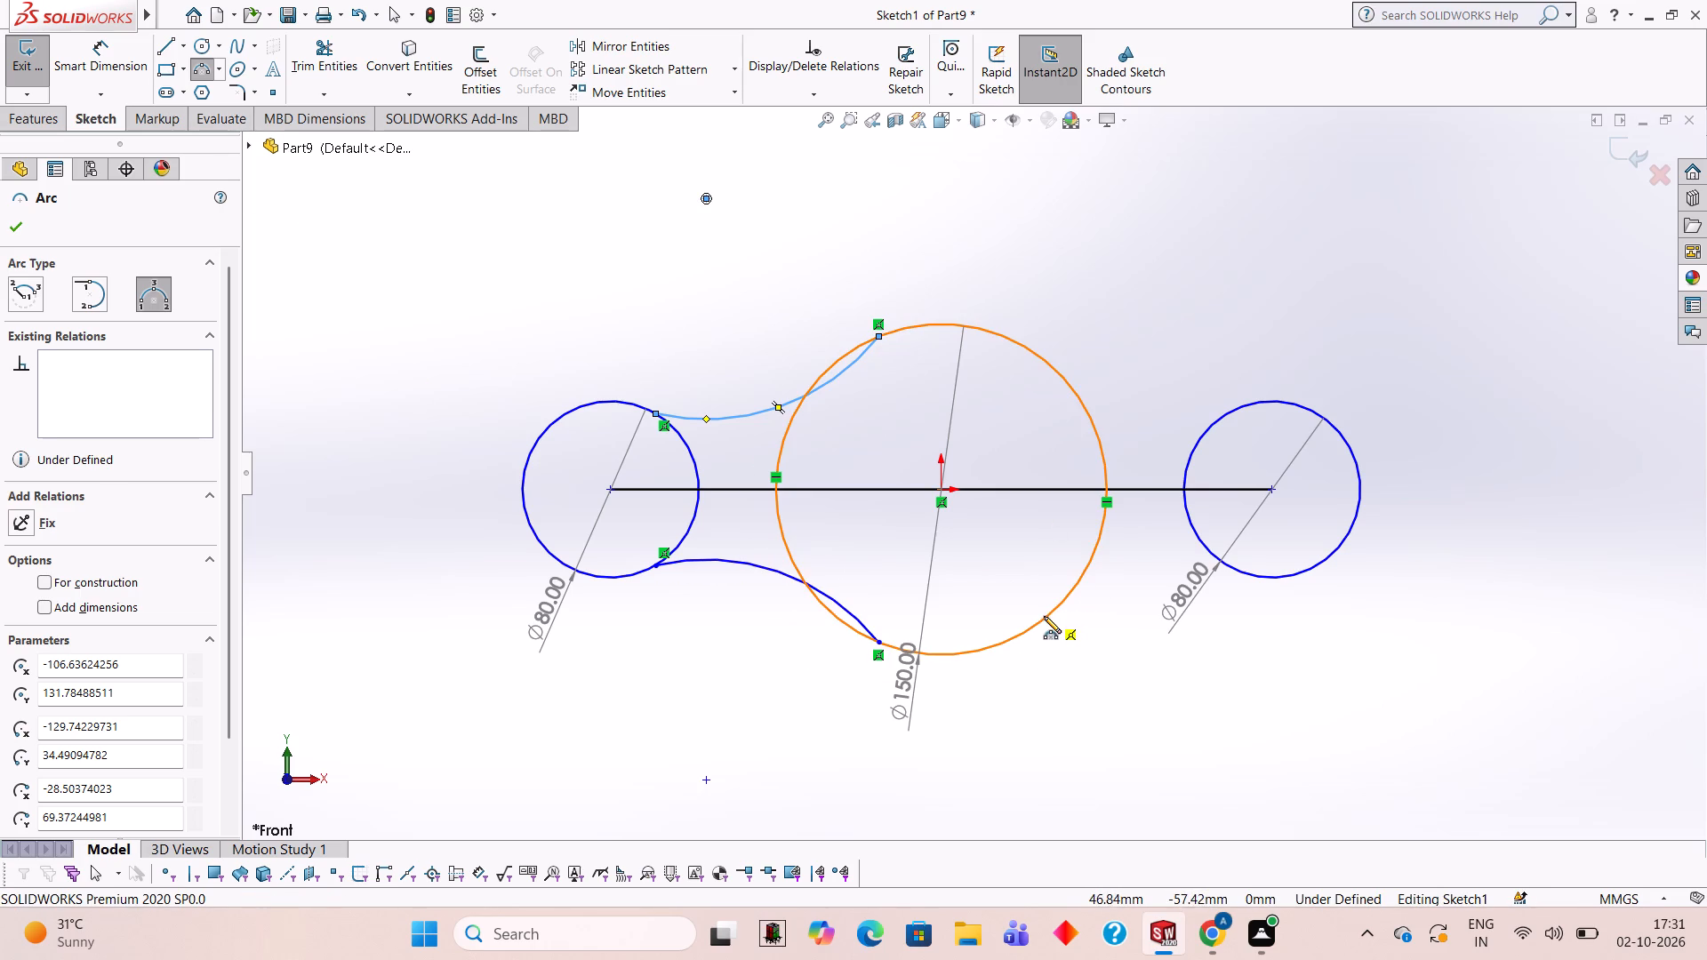
# Draw a 100 mm radius arc from the central circle's lower-right edge to the right circle's lower-left edge, bulging upward.
pyautogui.click(1000, 643)
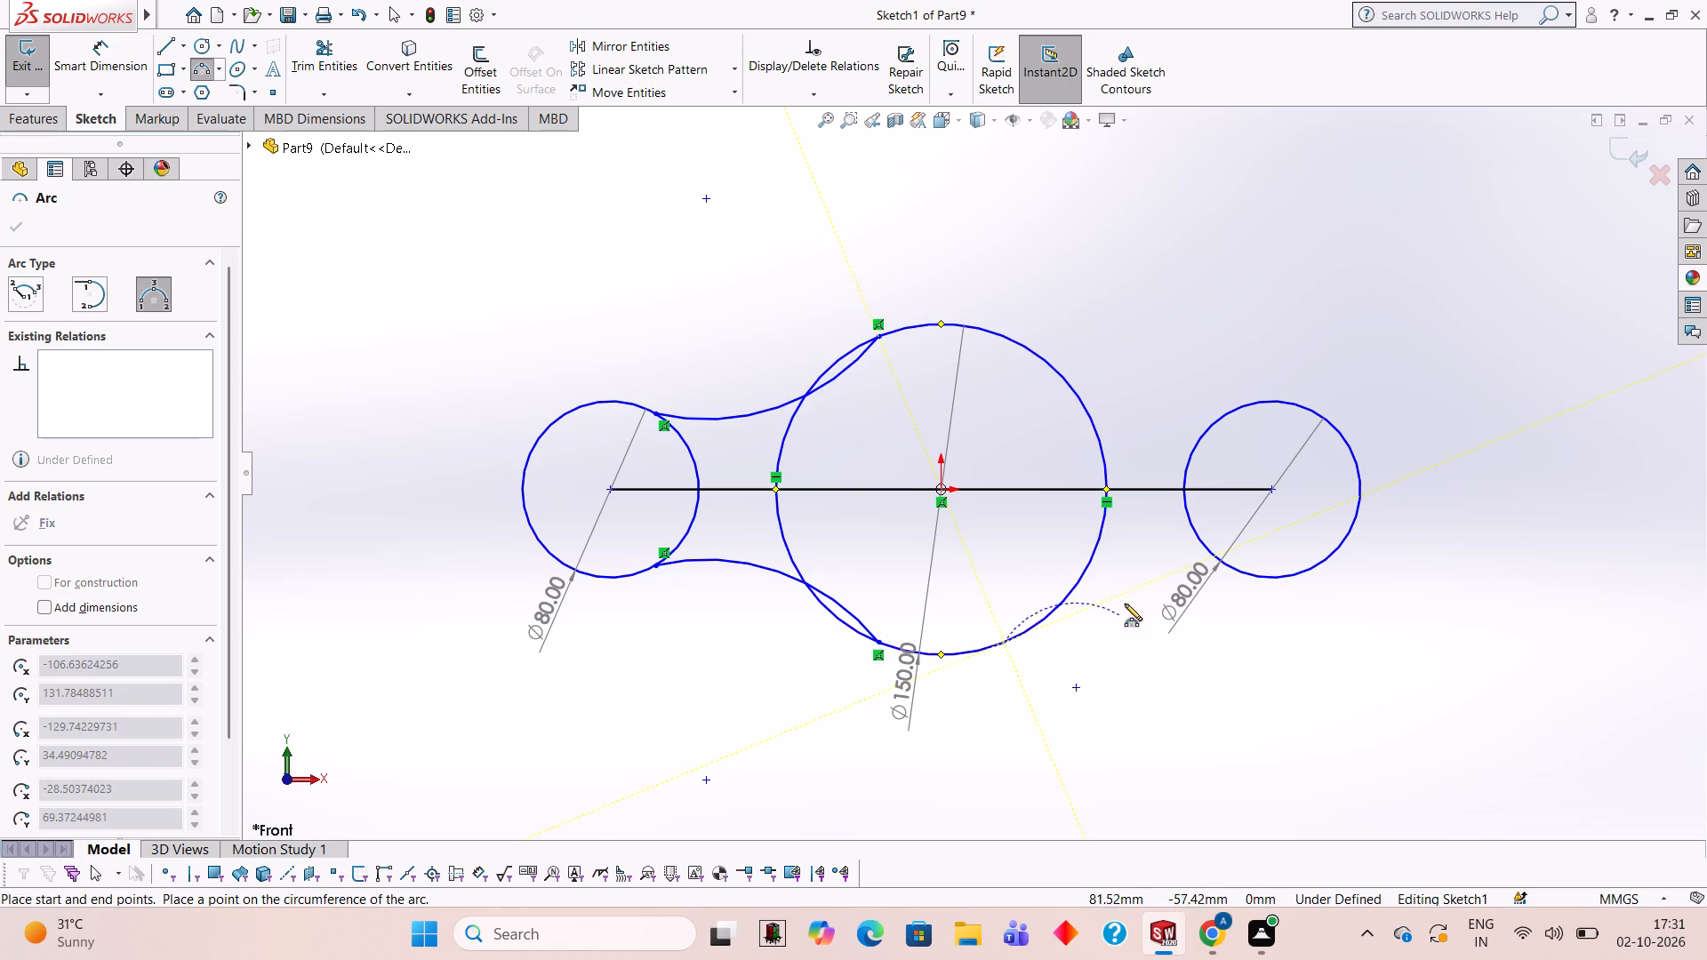
pyautogui.click(1222, 557)
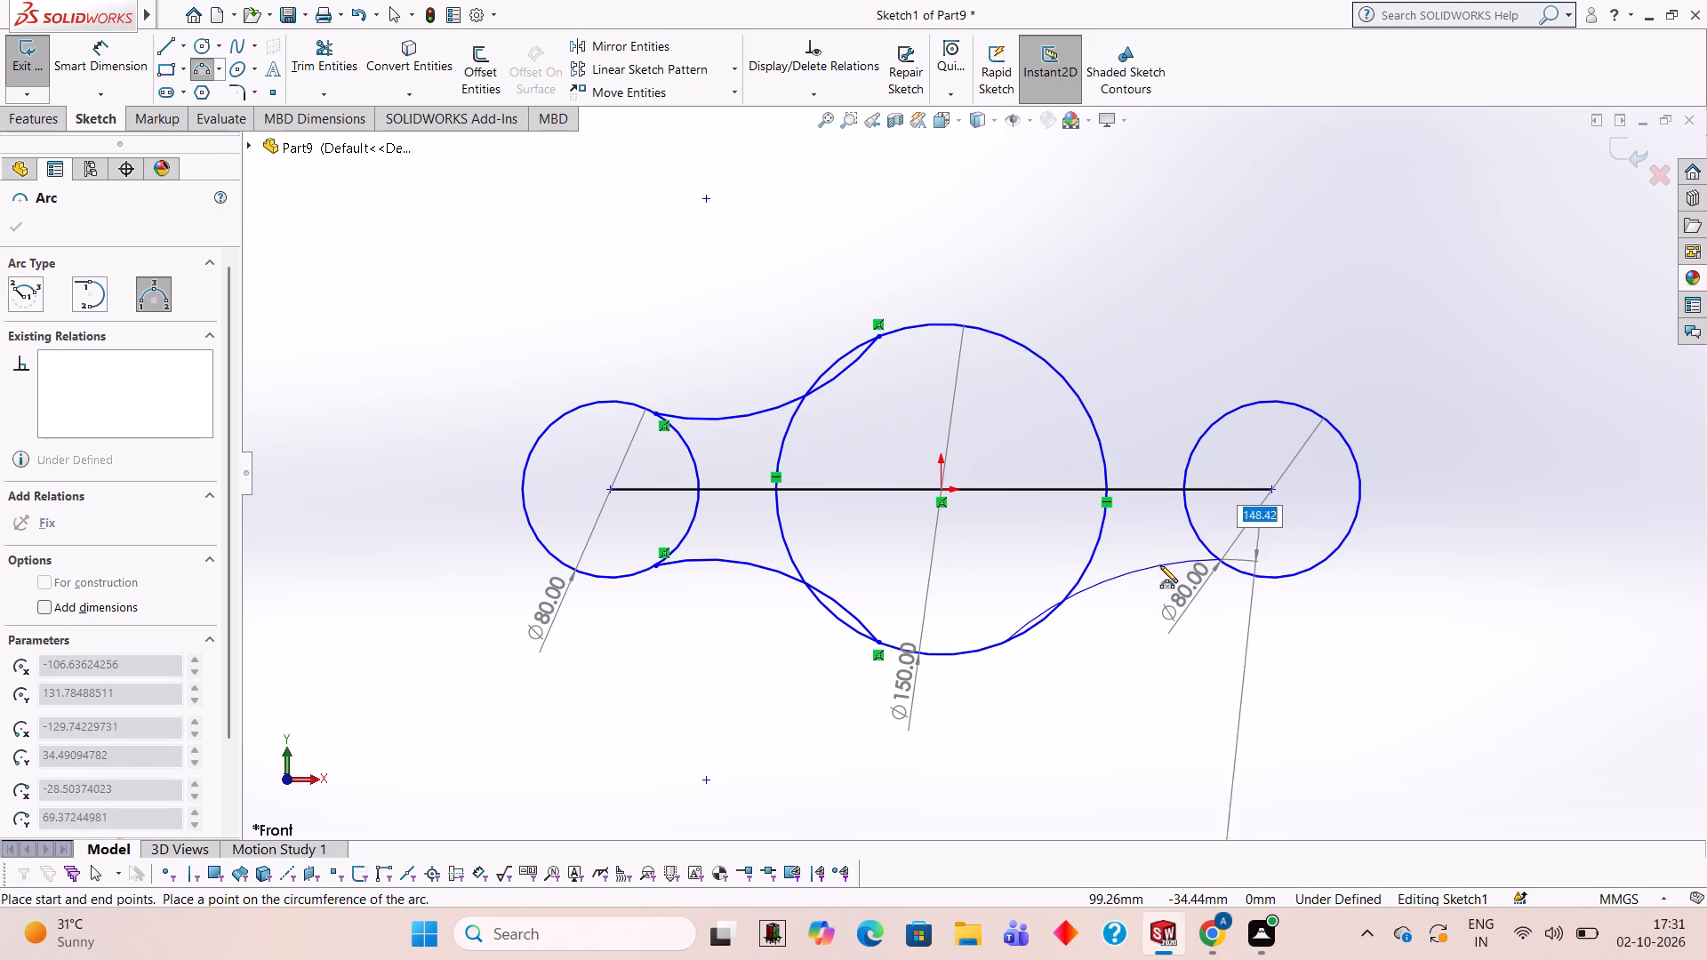
pyautogui.write('100')
pyautogui.press('Return')
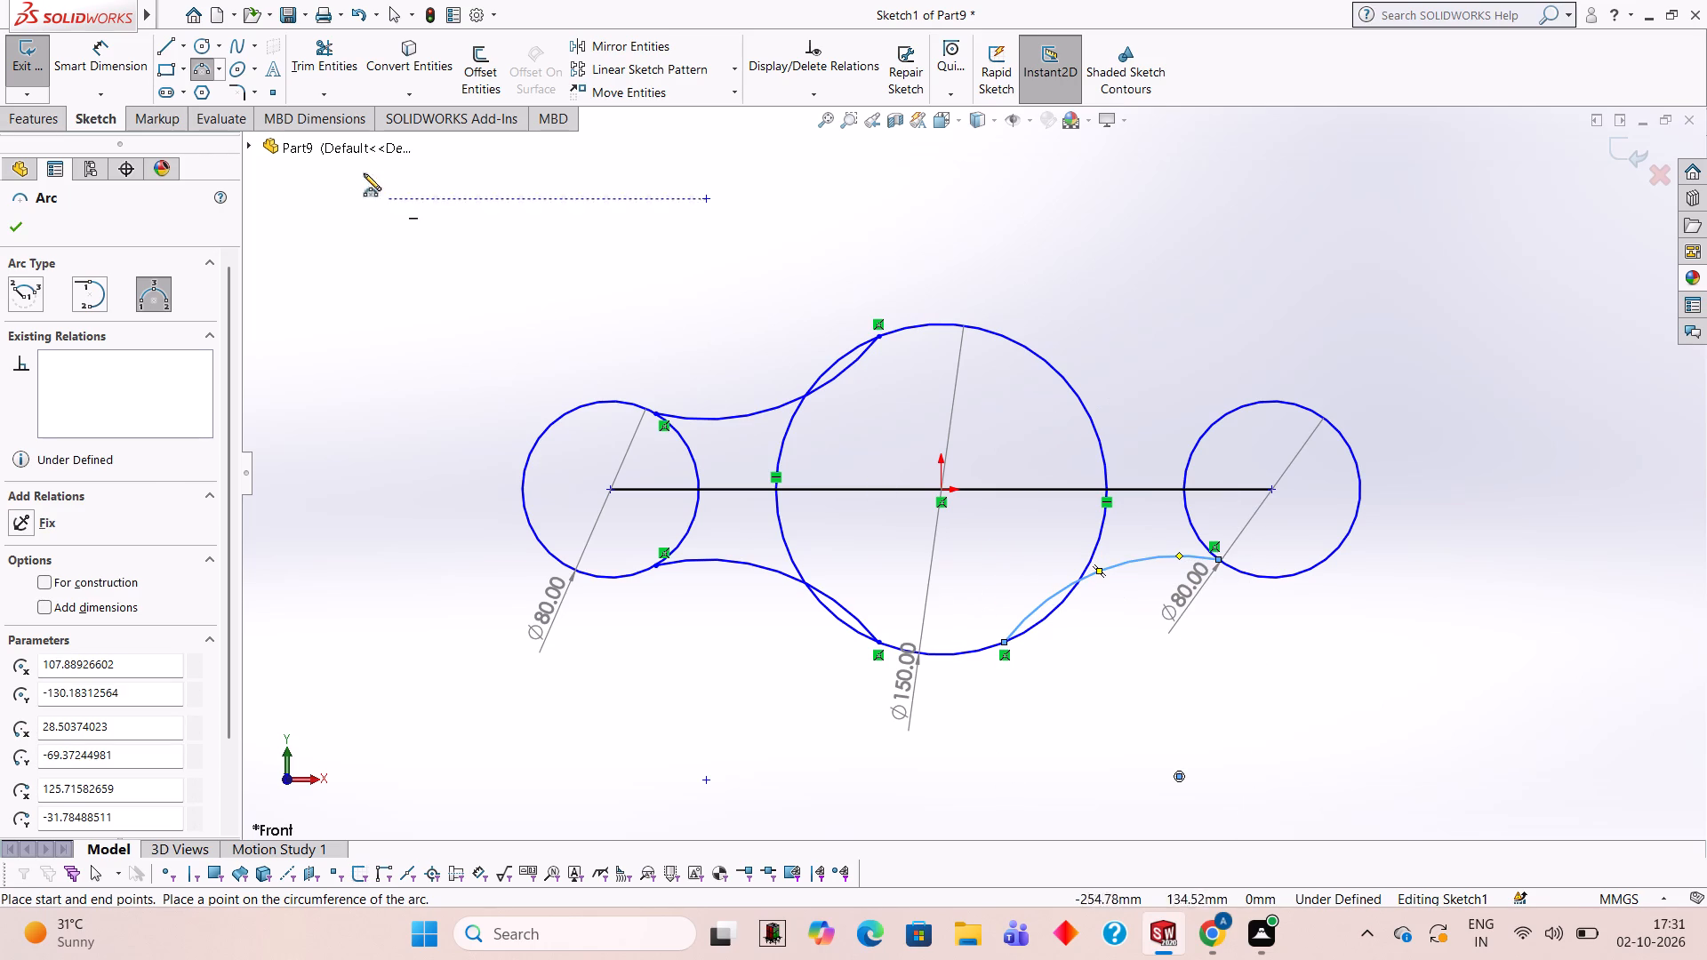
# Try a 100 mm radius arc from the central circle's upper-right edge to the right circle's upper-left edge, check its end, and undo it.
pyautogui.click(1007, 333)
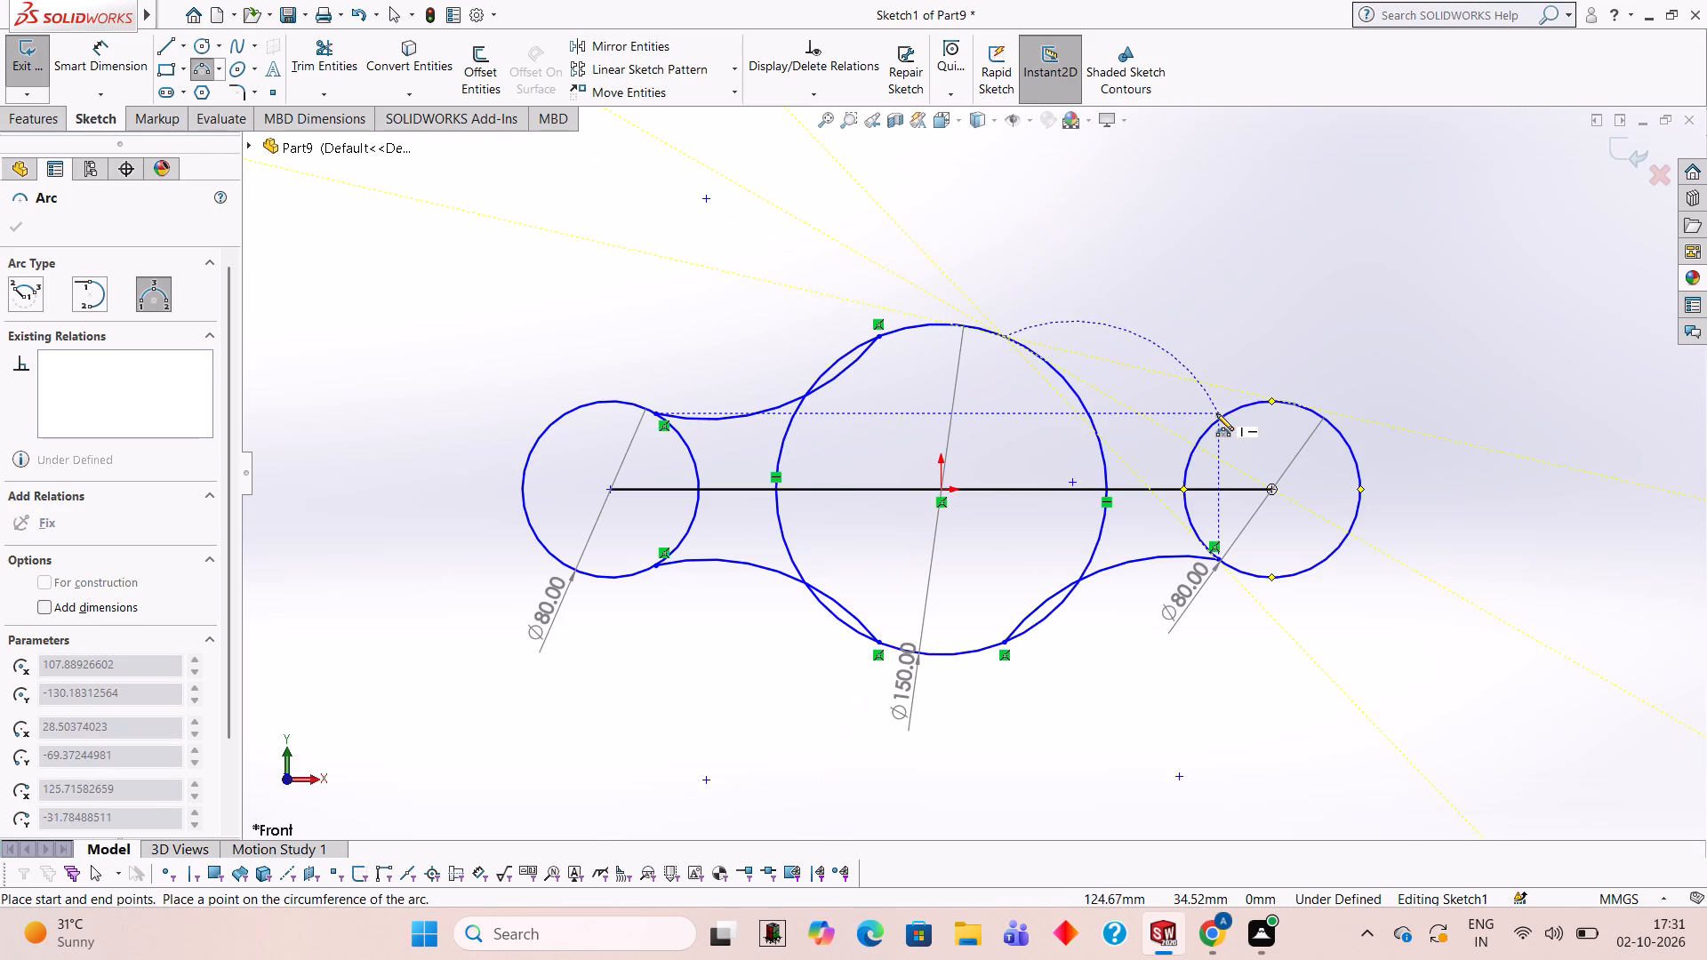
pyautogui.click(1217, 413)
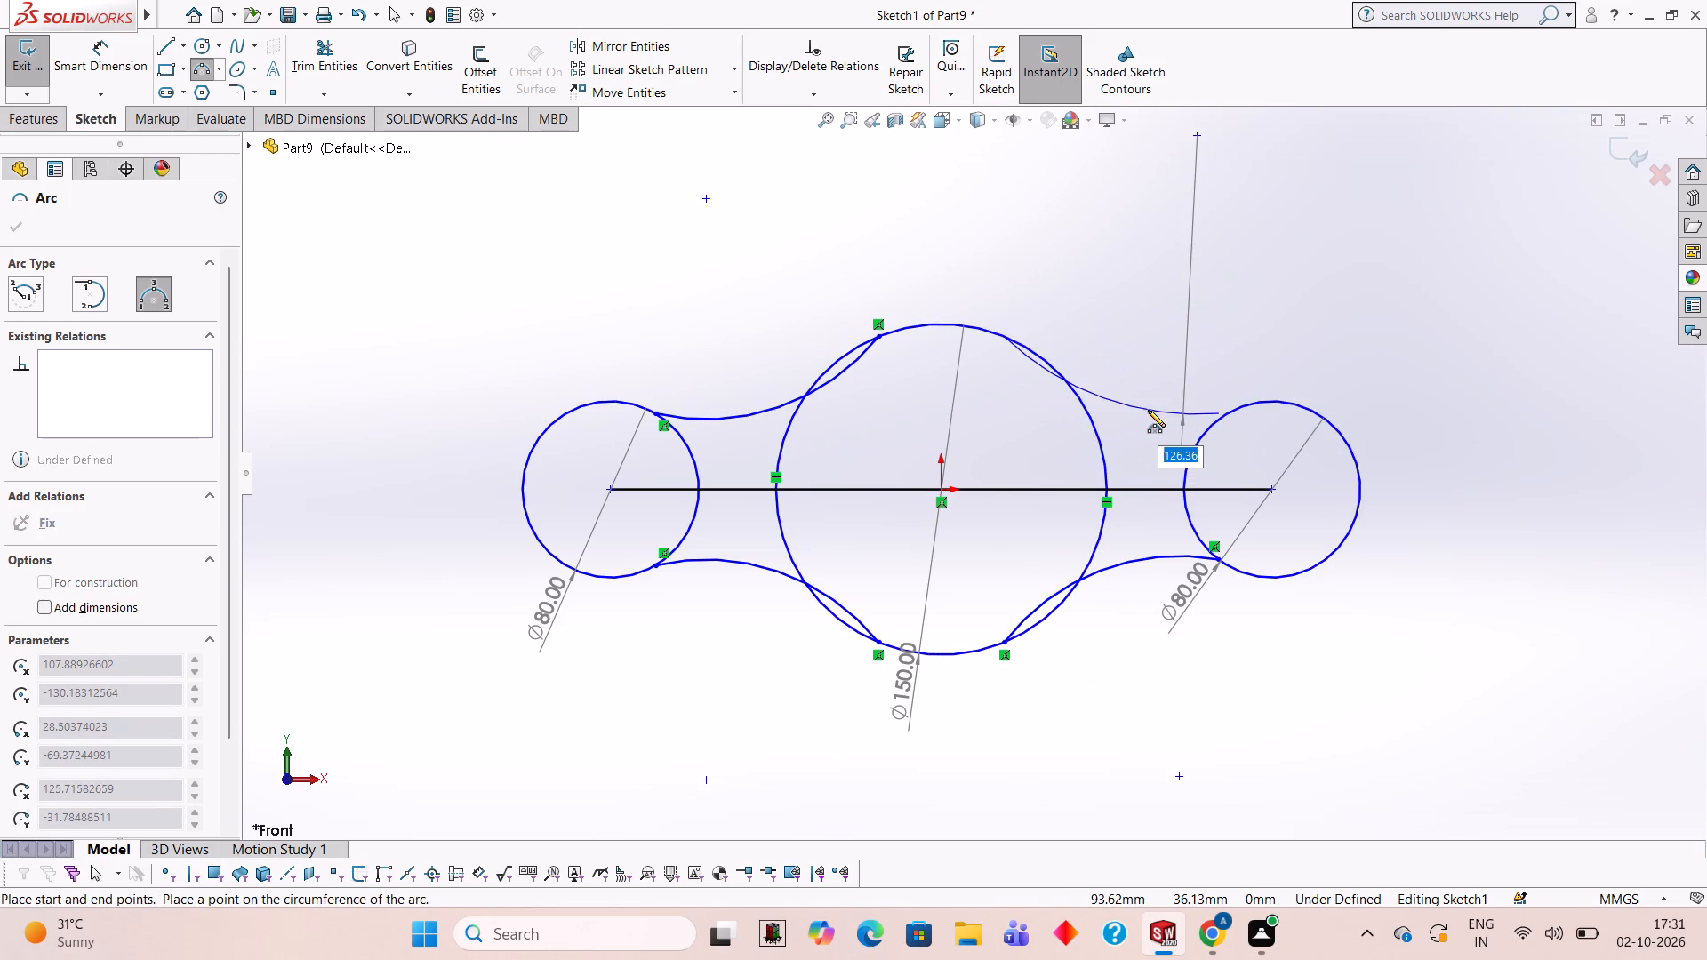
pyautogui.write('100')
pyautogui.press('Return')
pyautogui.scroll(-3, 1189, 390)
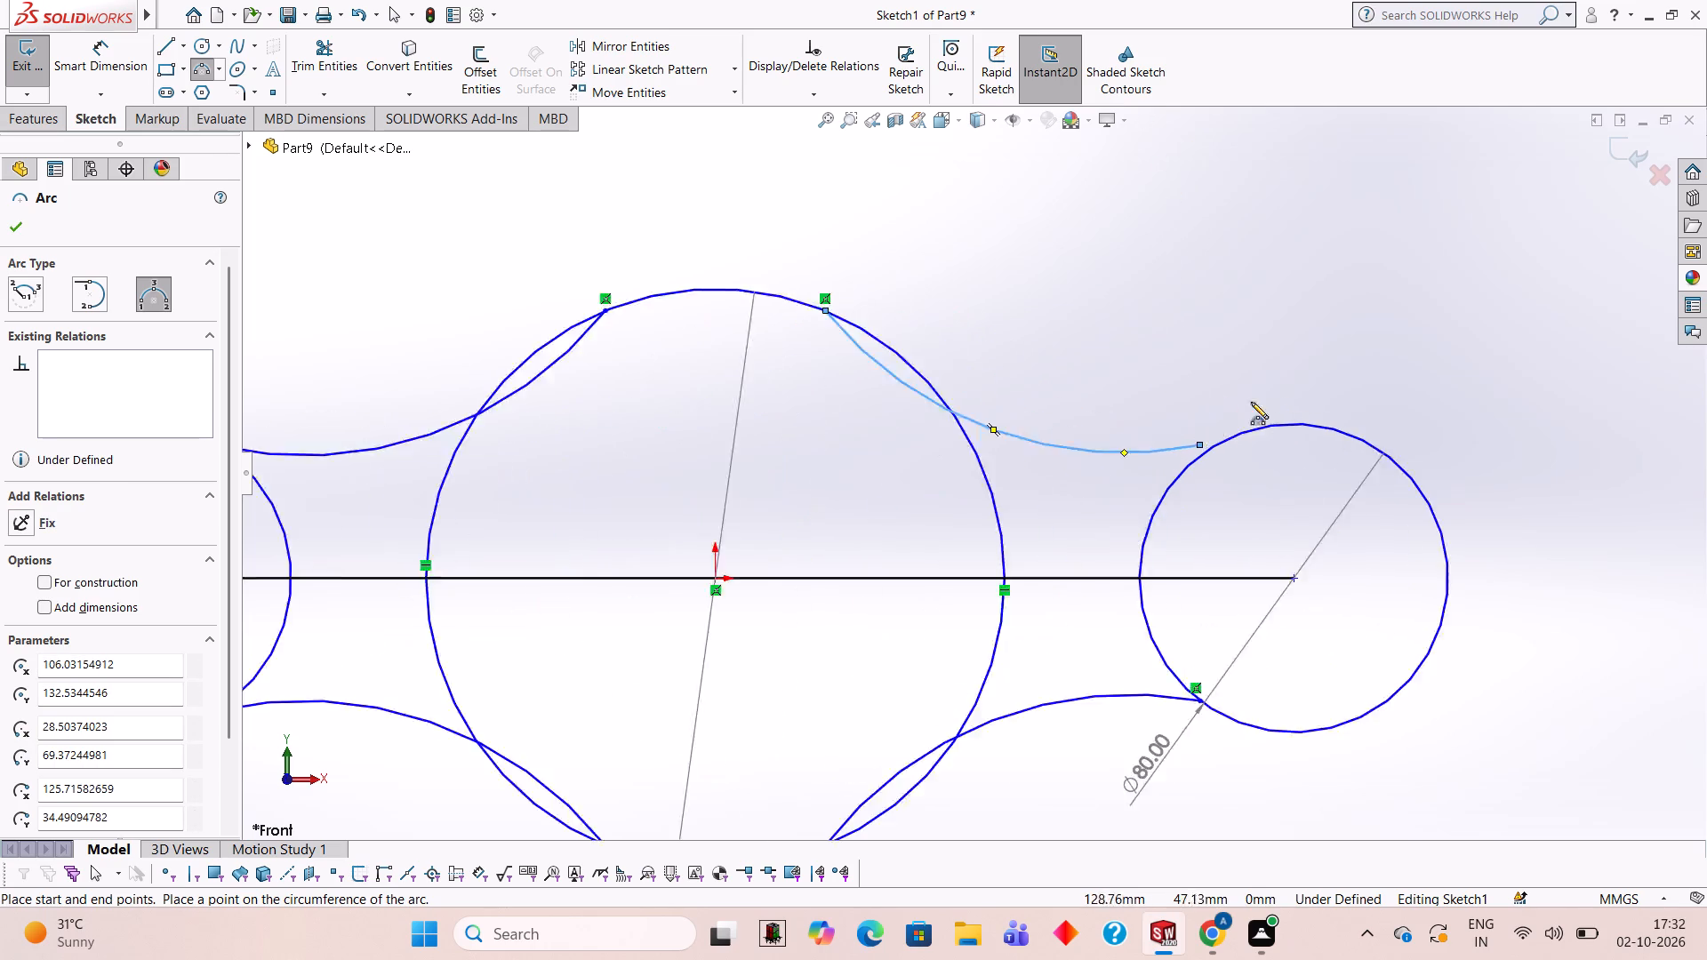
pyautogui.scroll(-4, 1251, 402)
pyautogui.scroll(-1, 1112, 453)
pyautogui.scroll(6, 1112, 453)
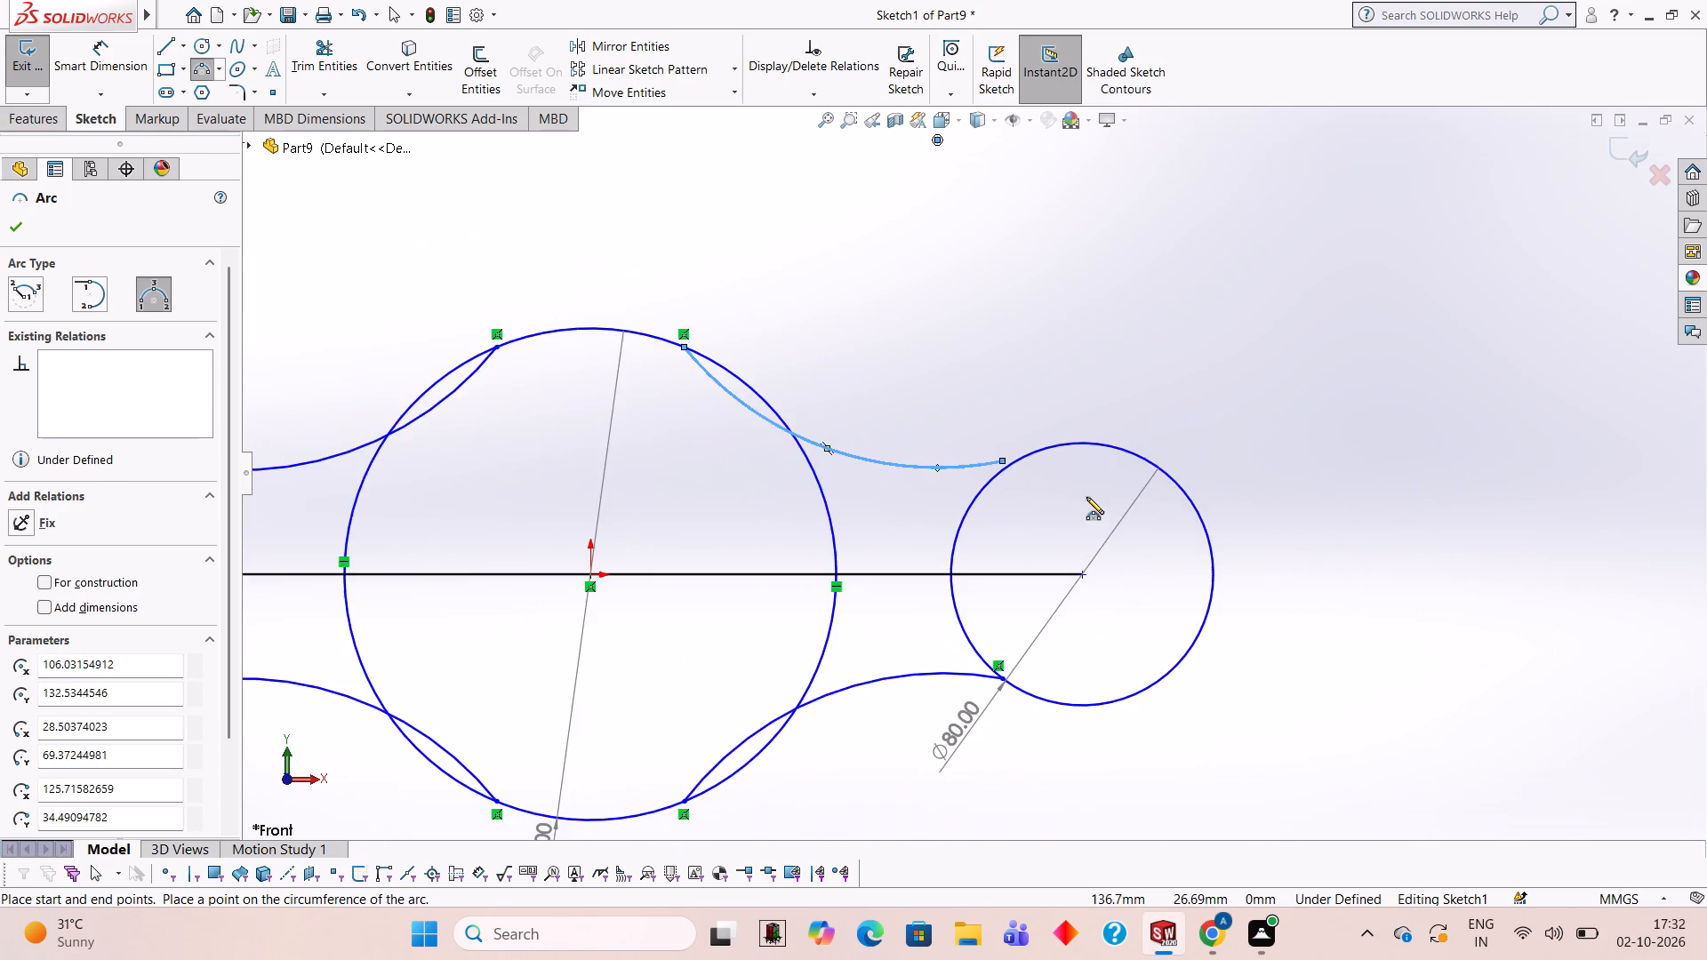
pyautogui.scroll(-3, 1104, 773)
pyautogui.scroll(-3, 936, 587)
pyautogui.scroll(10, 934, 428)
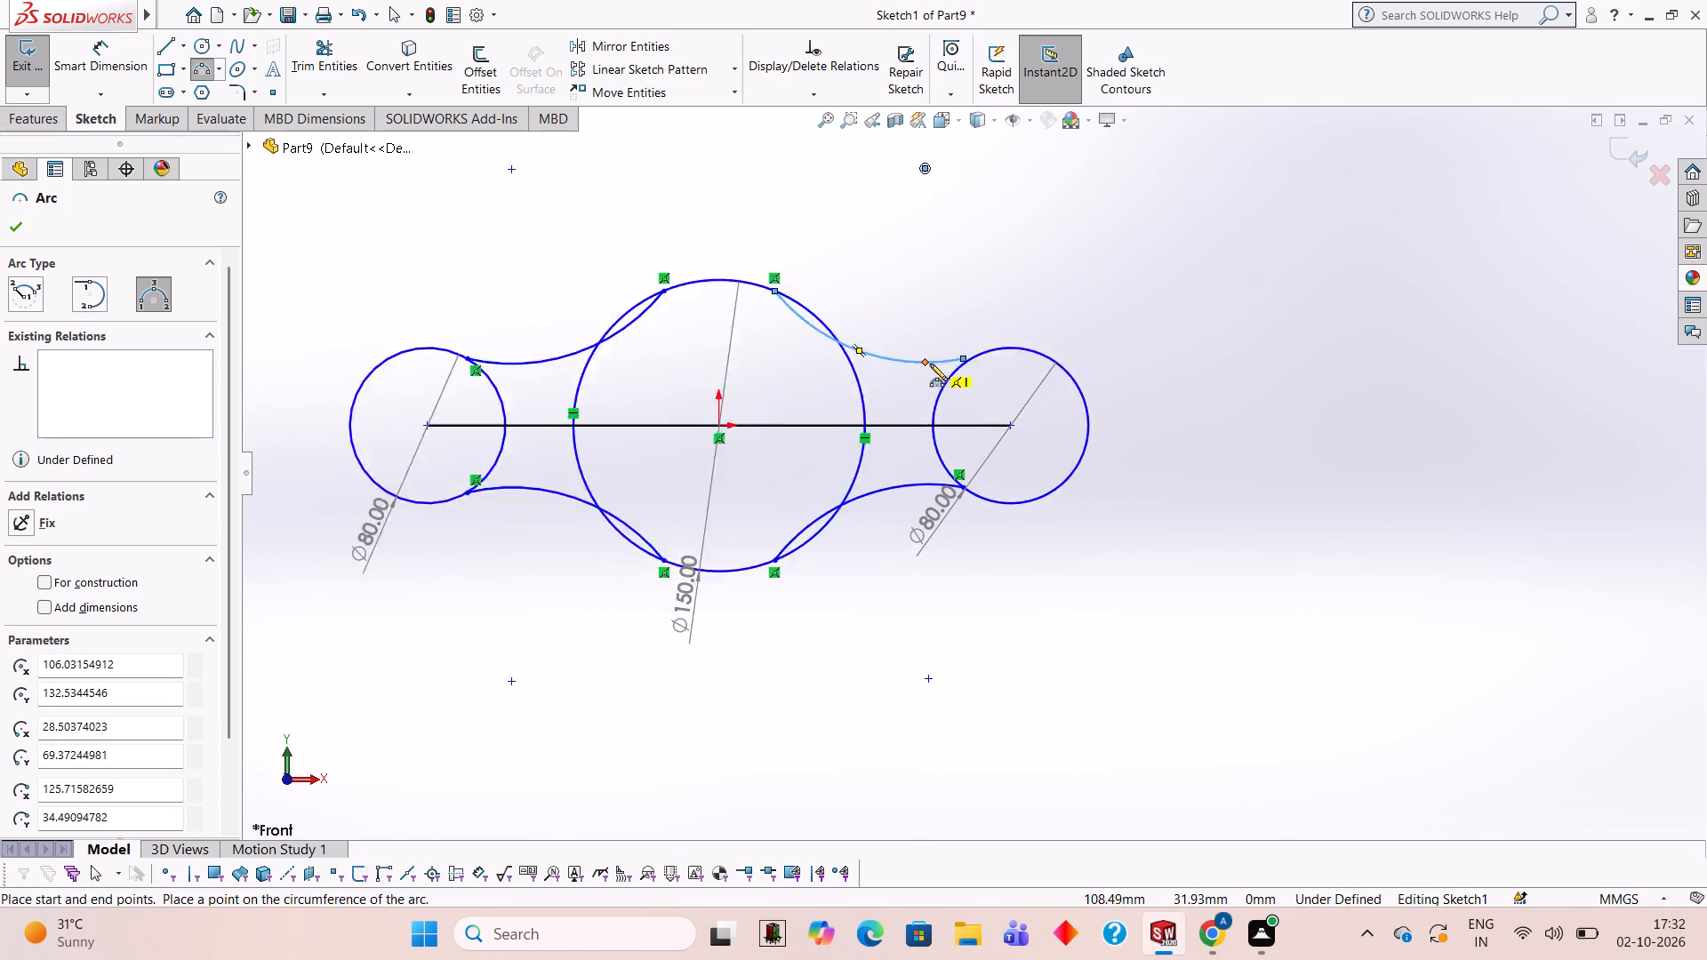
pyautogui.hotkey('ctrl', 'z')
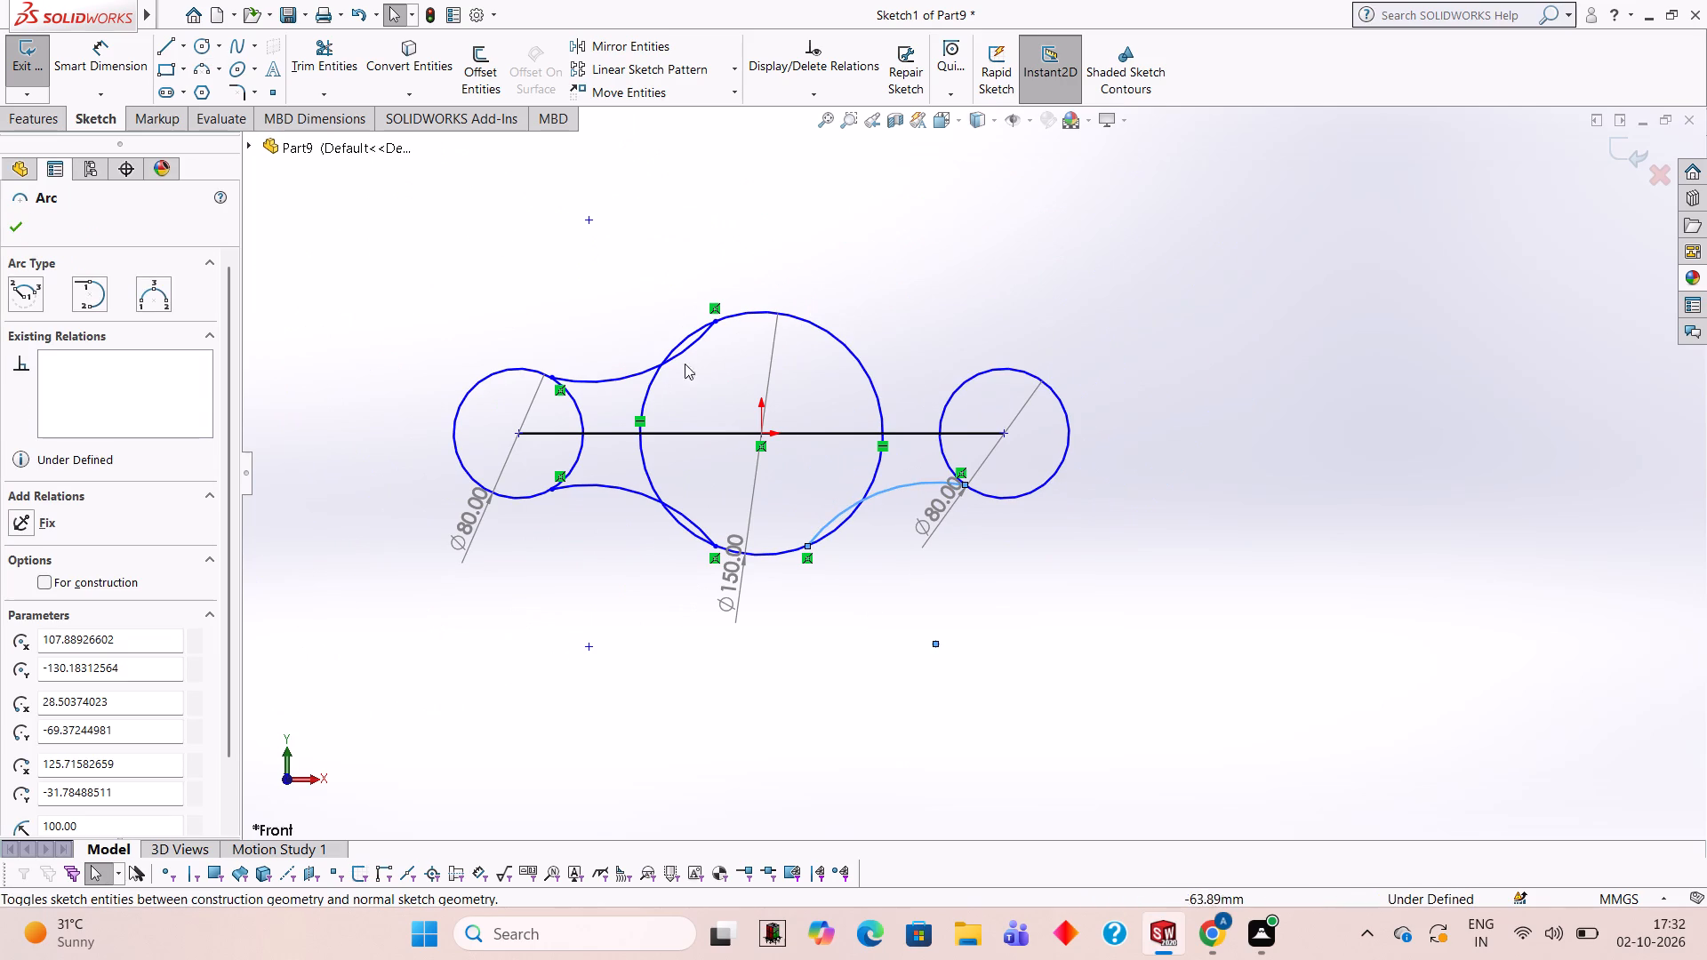
# Draw a 3 Point Arc of 100 mm radius from the central circle's upper-right edge onto the right circle's upper-left edge, bulging downward.
pyautogui.scroll(-2, 896, 410)
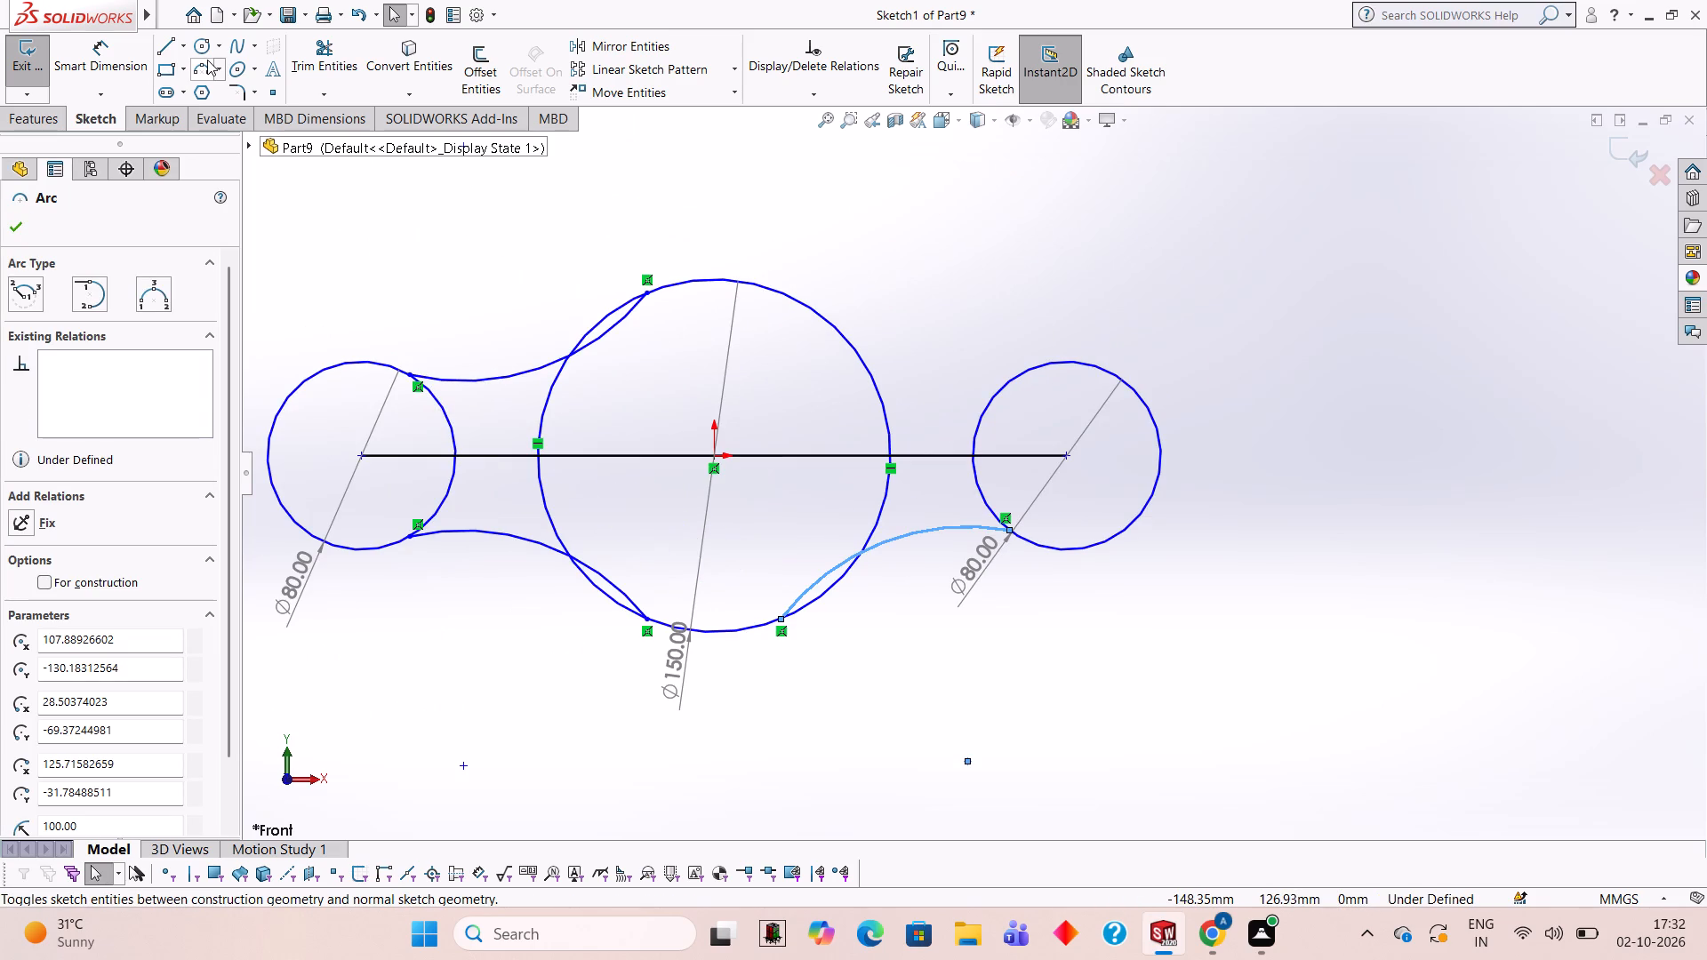
pyautogui.click(202, 64)
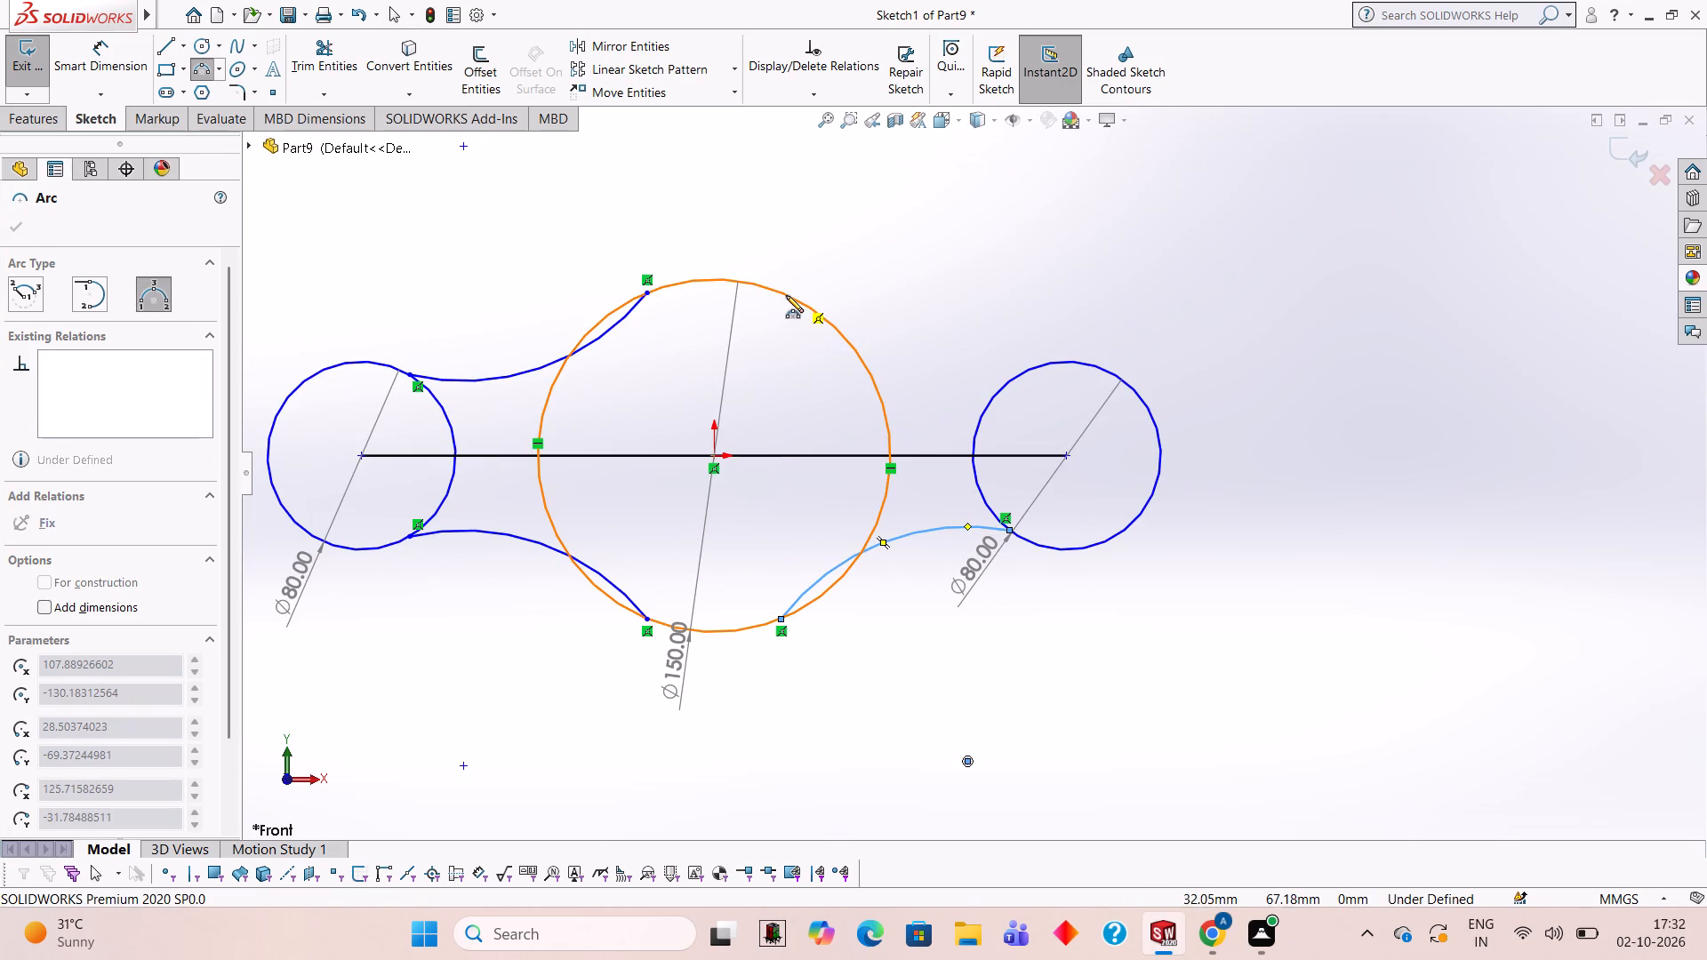
pyautogui.click(780, 292)
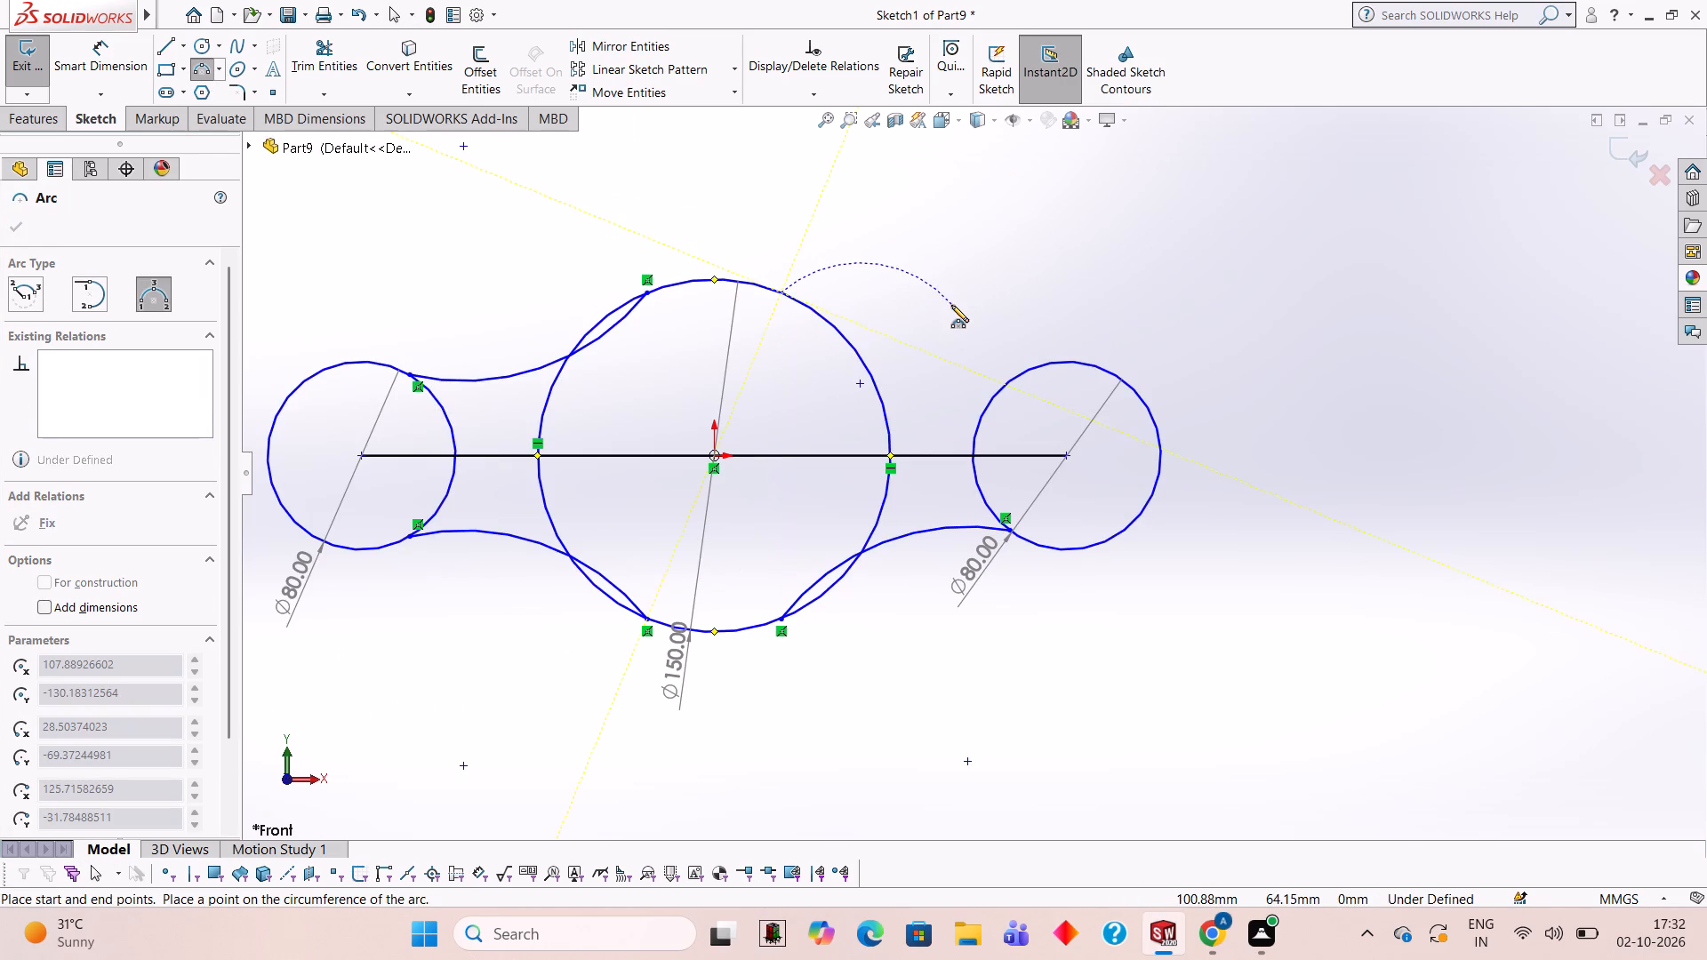
pyautogui.click(1012, 377)
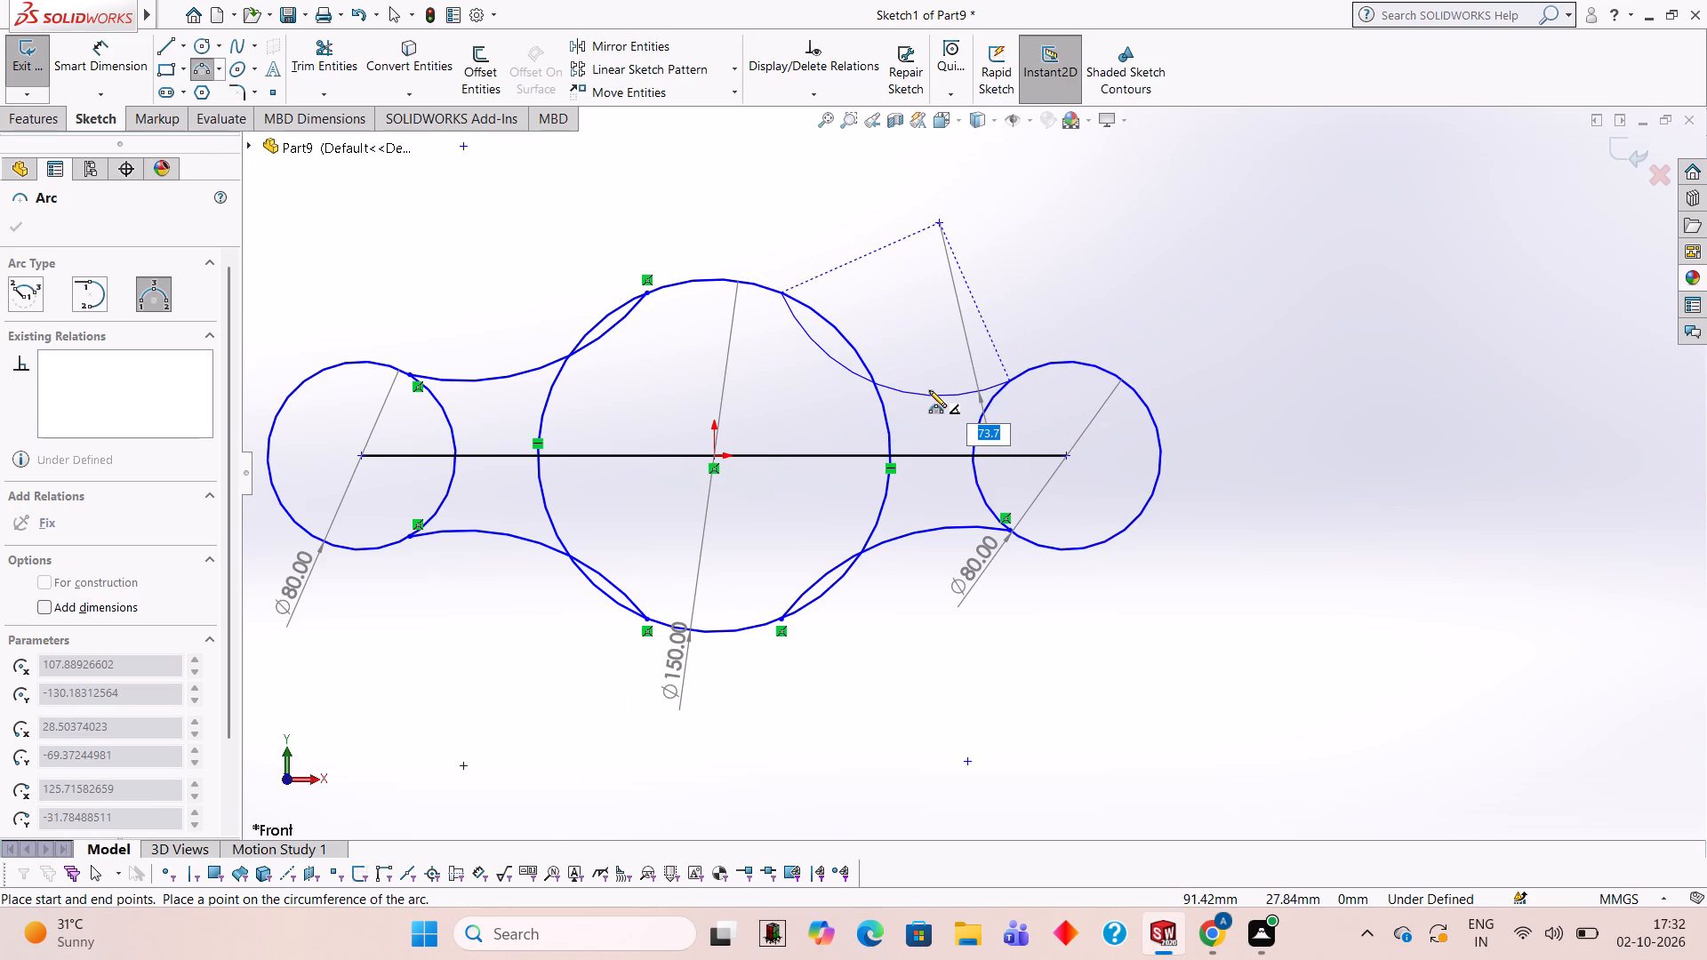
pyautogui.write('100')
pyautogui.press('Return')
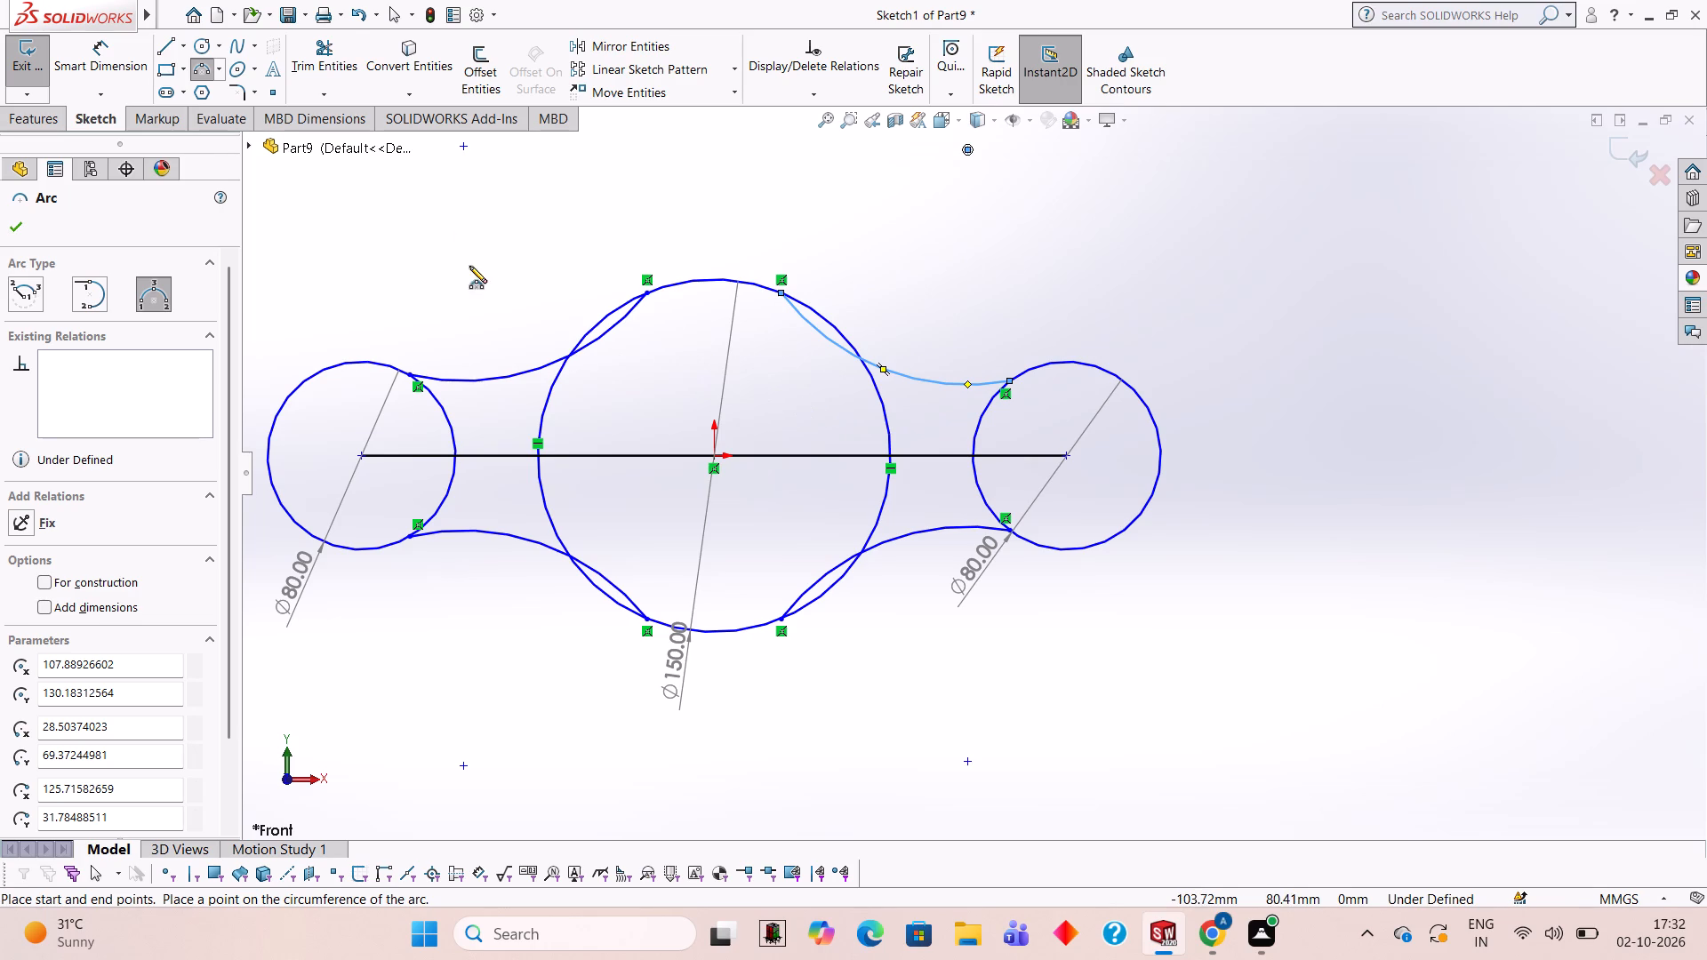
# Trim the four central-circle segments lying outside the connecting arcs, using Trim to closest.
pyautogui.click(348, 78)
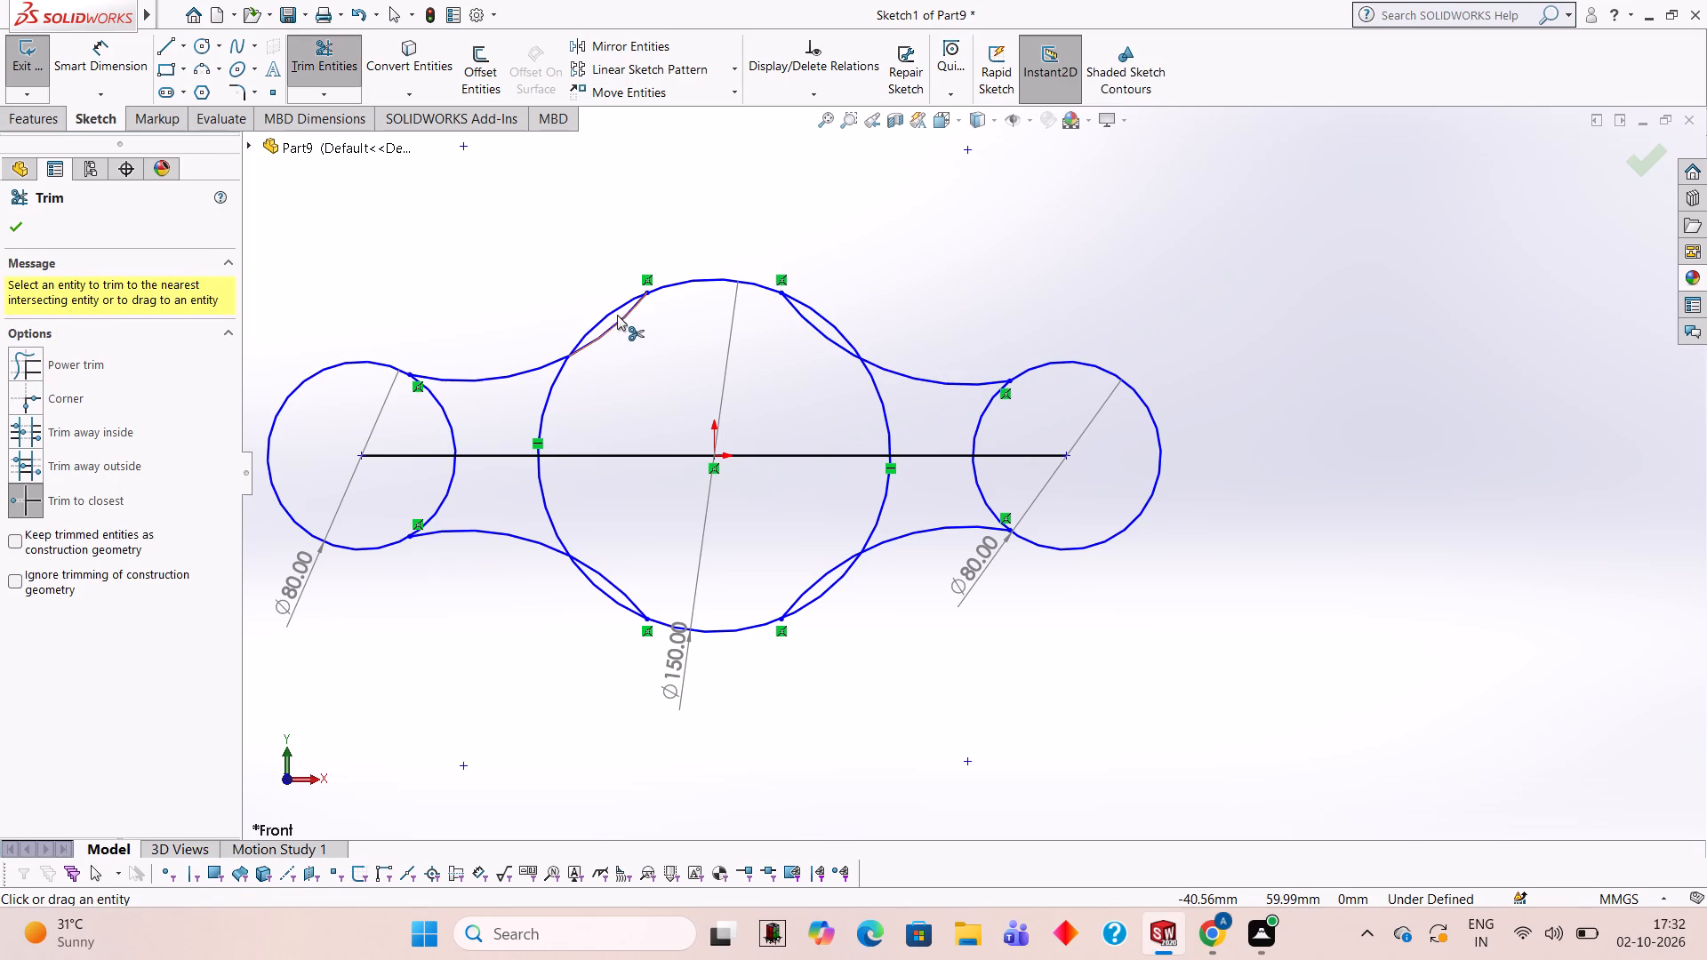
pyautogui.click(612, 313)
pyautogui.click(826, 321)
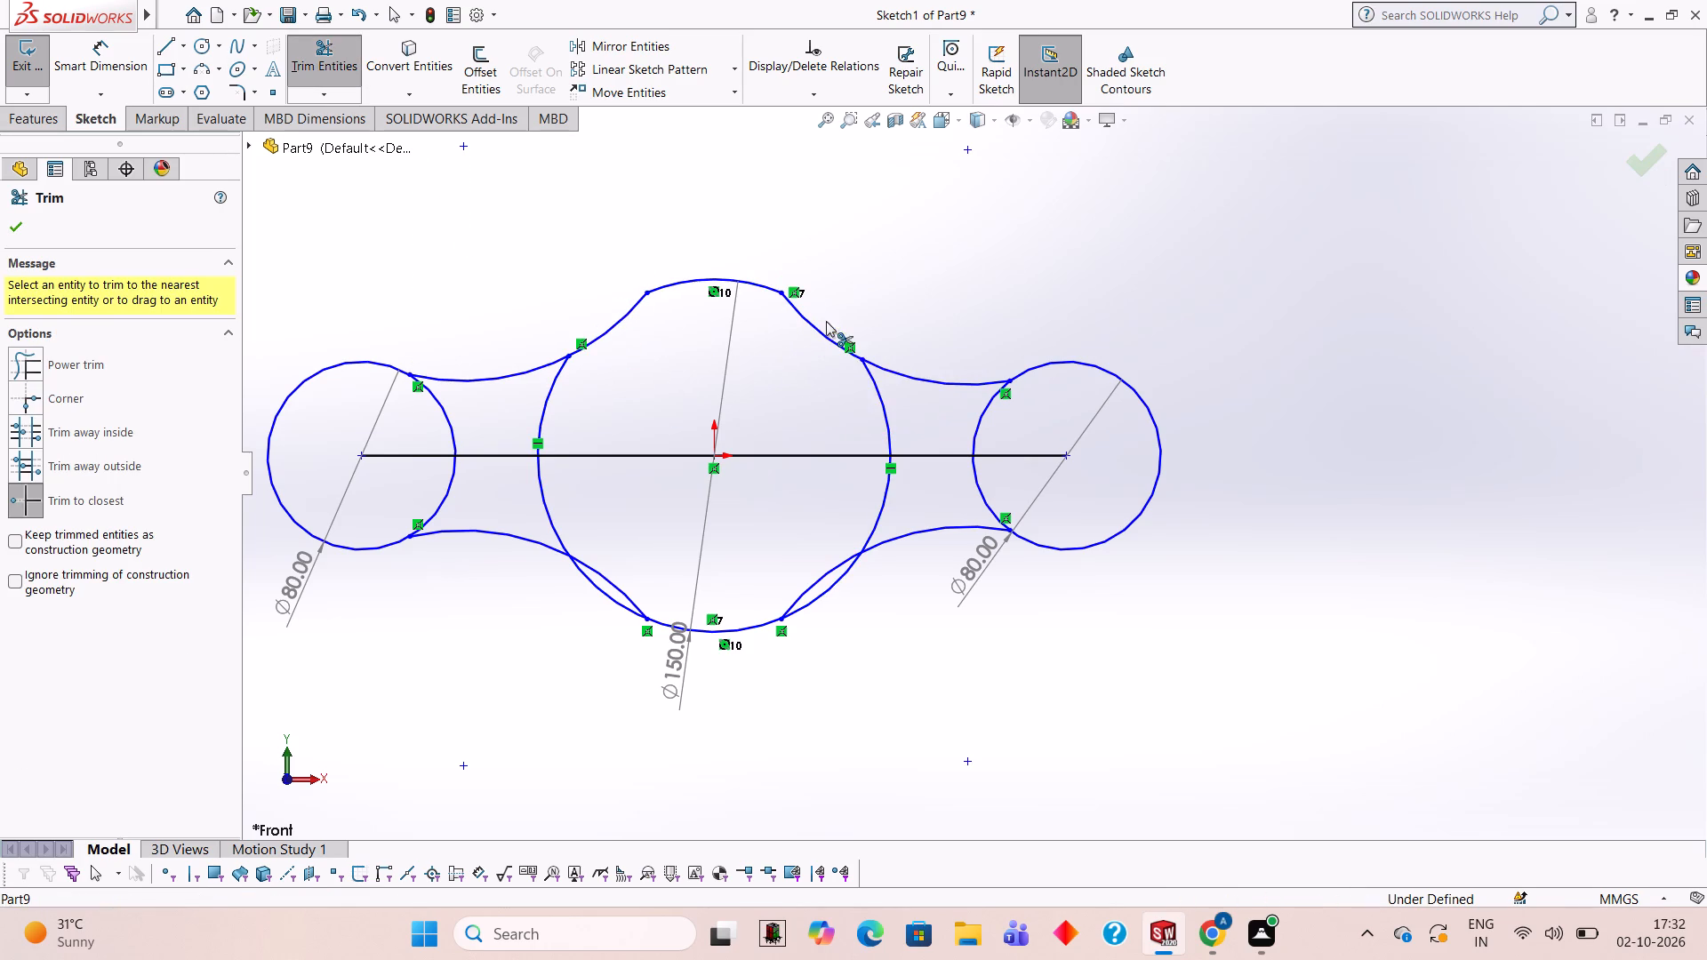
pyautogui.click(829, 588)
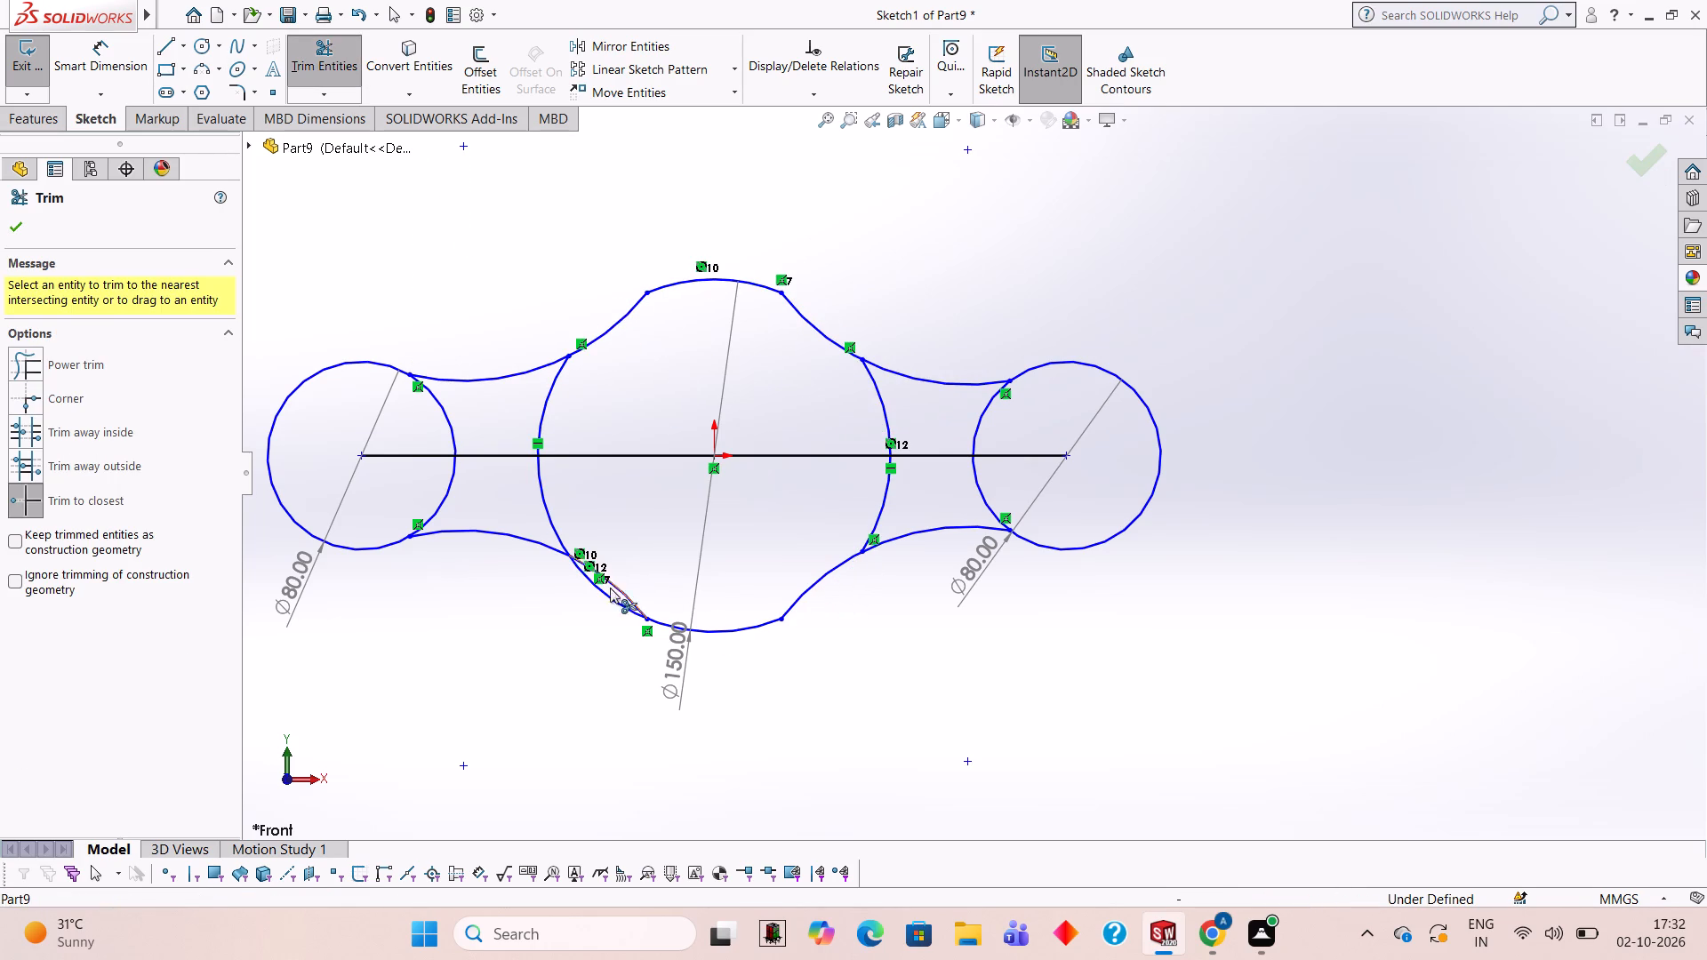
pyautogui.click(606, 592)
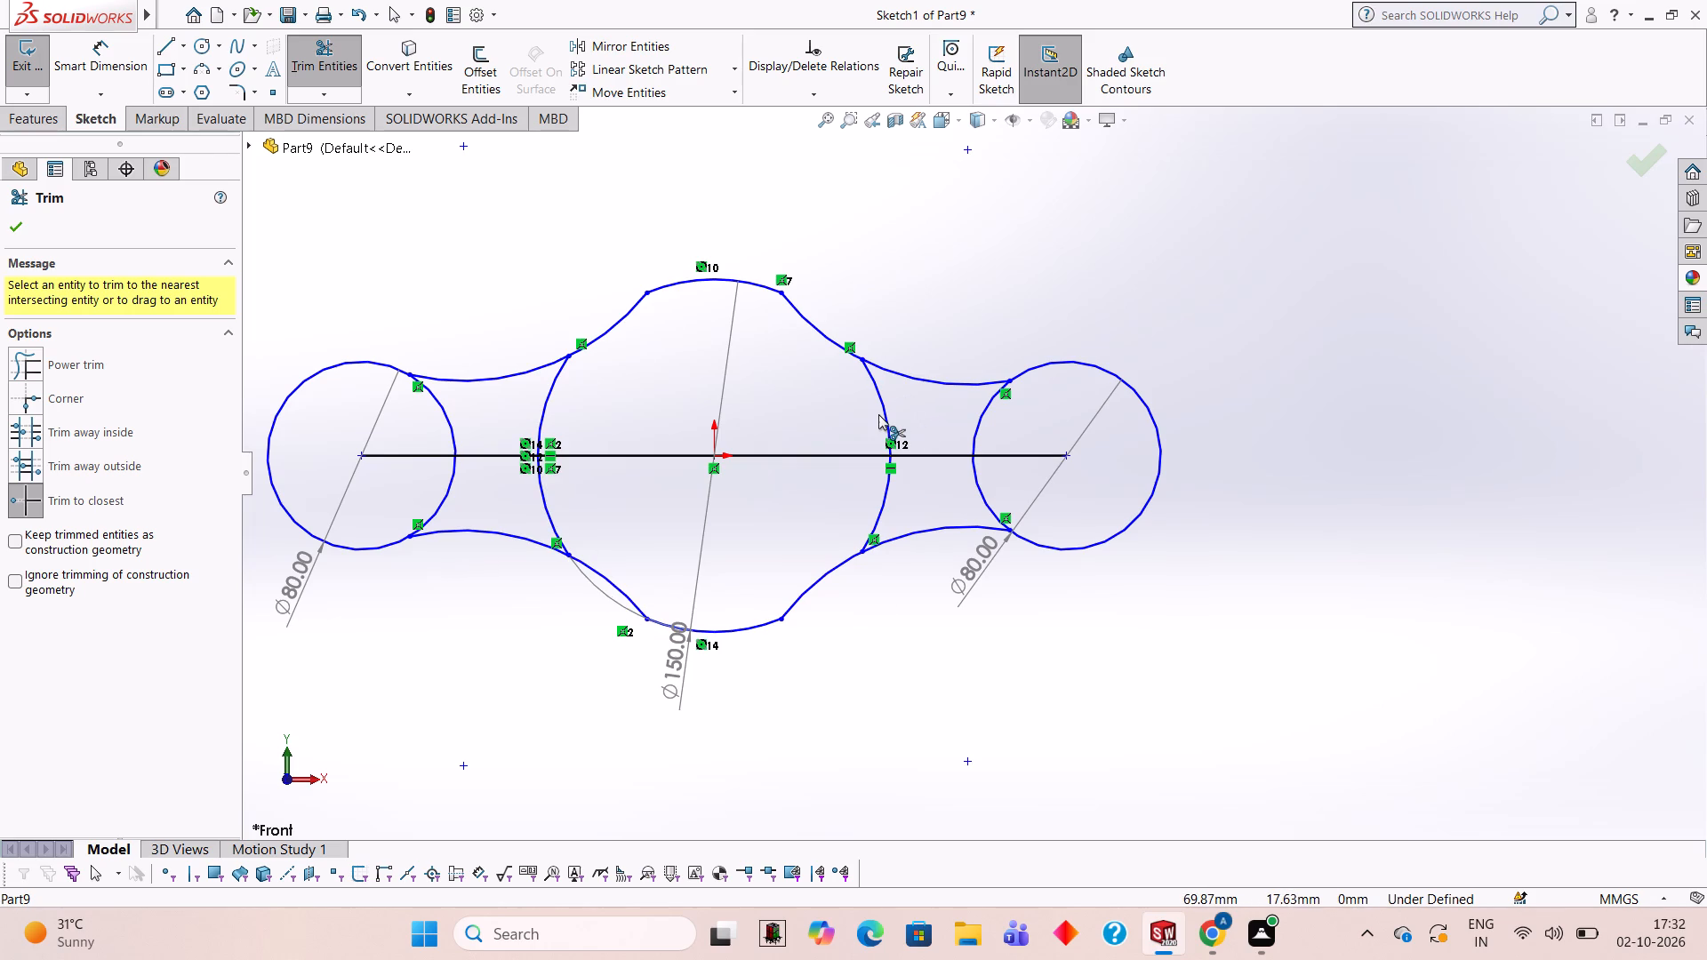
# Trim the remaining right and left side segments of the central circle inside the outline, above and below the centre line.
pyautogui.click(888, 417)
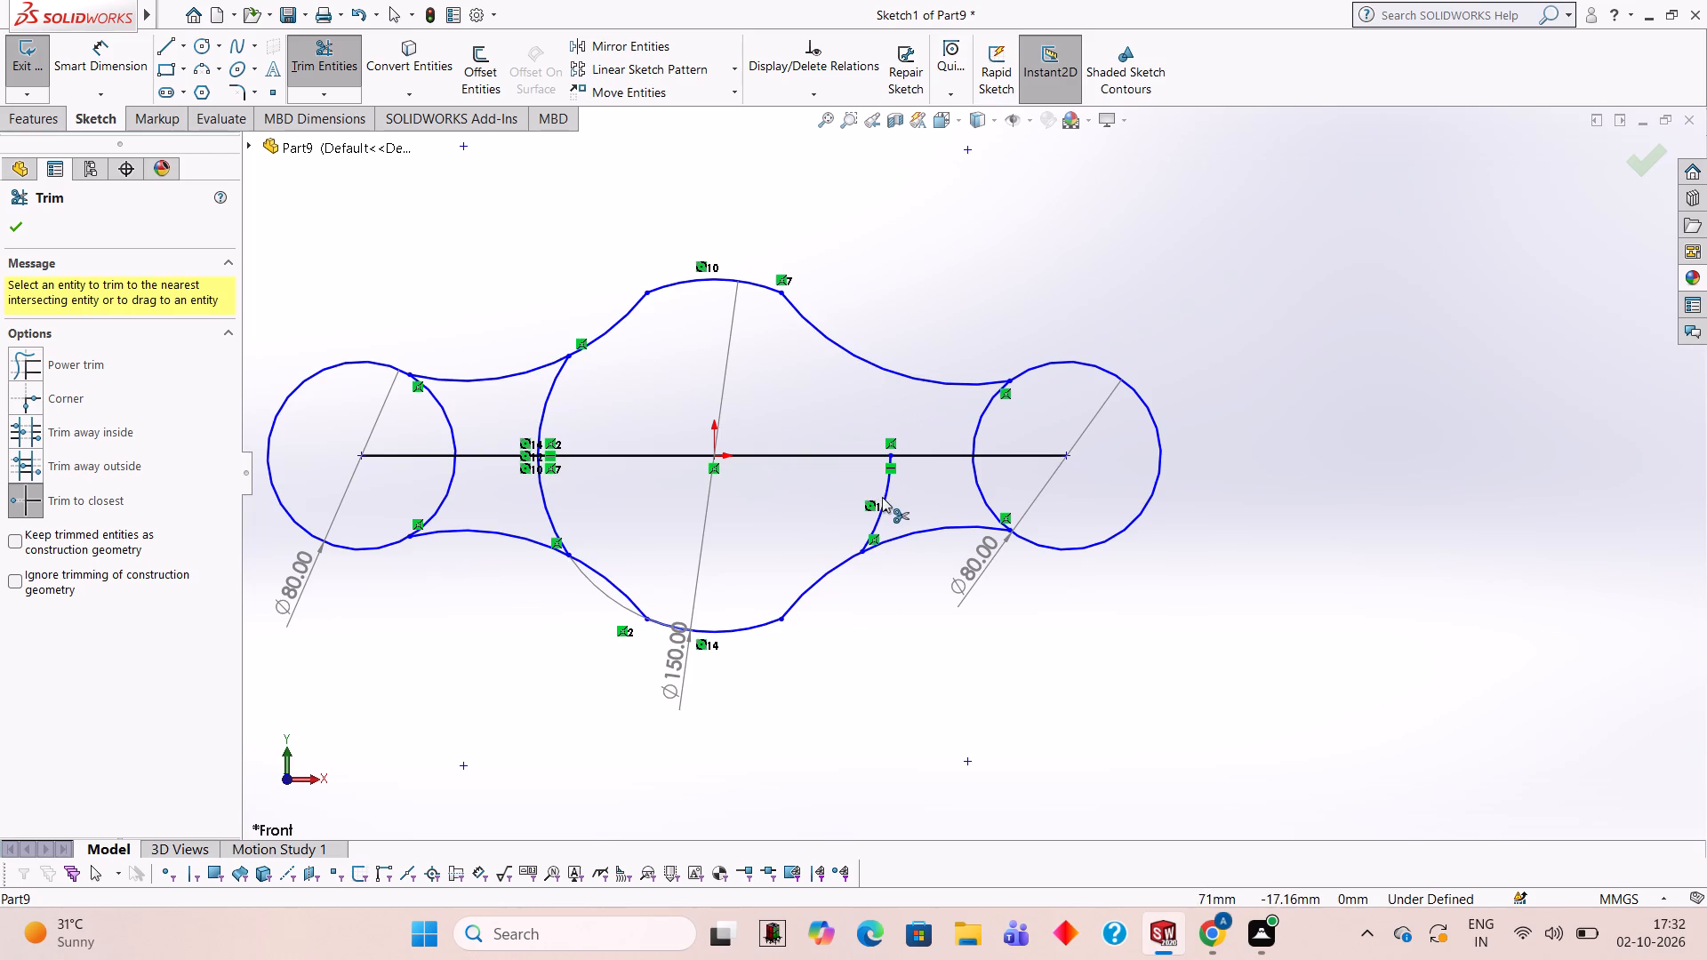
pyautogui.click(882, 497)
pyautogui.click(551, 389)
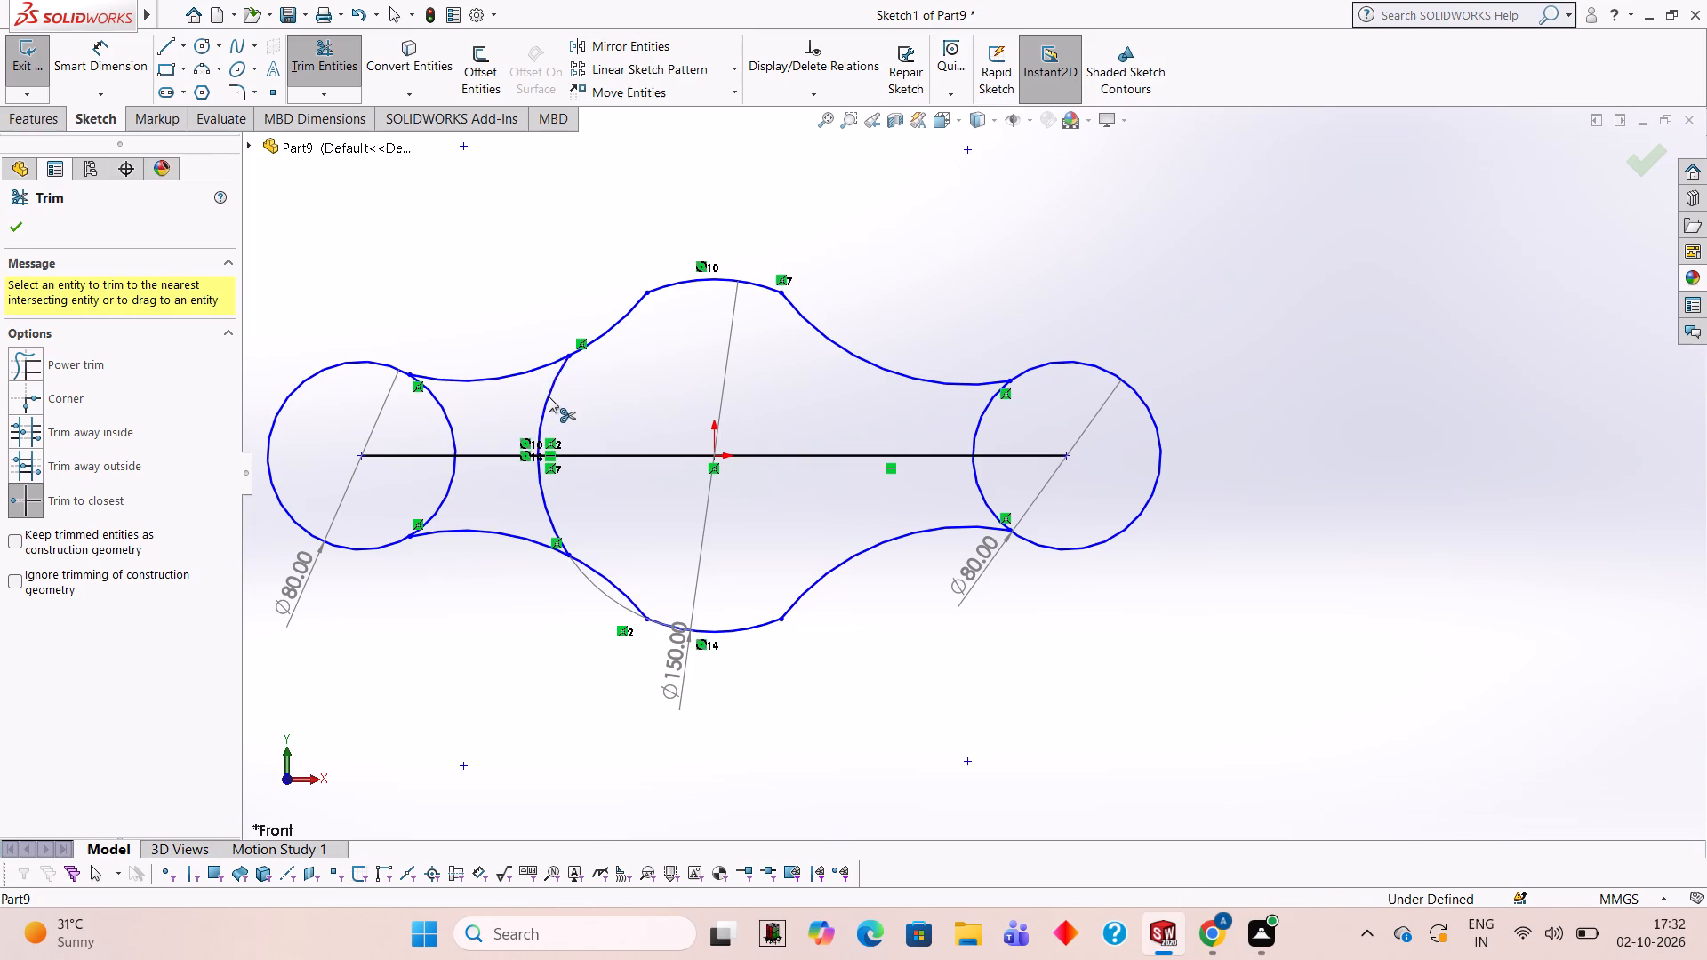
pyautogui.click(542, 489)
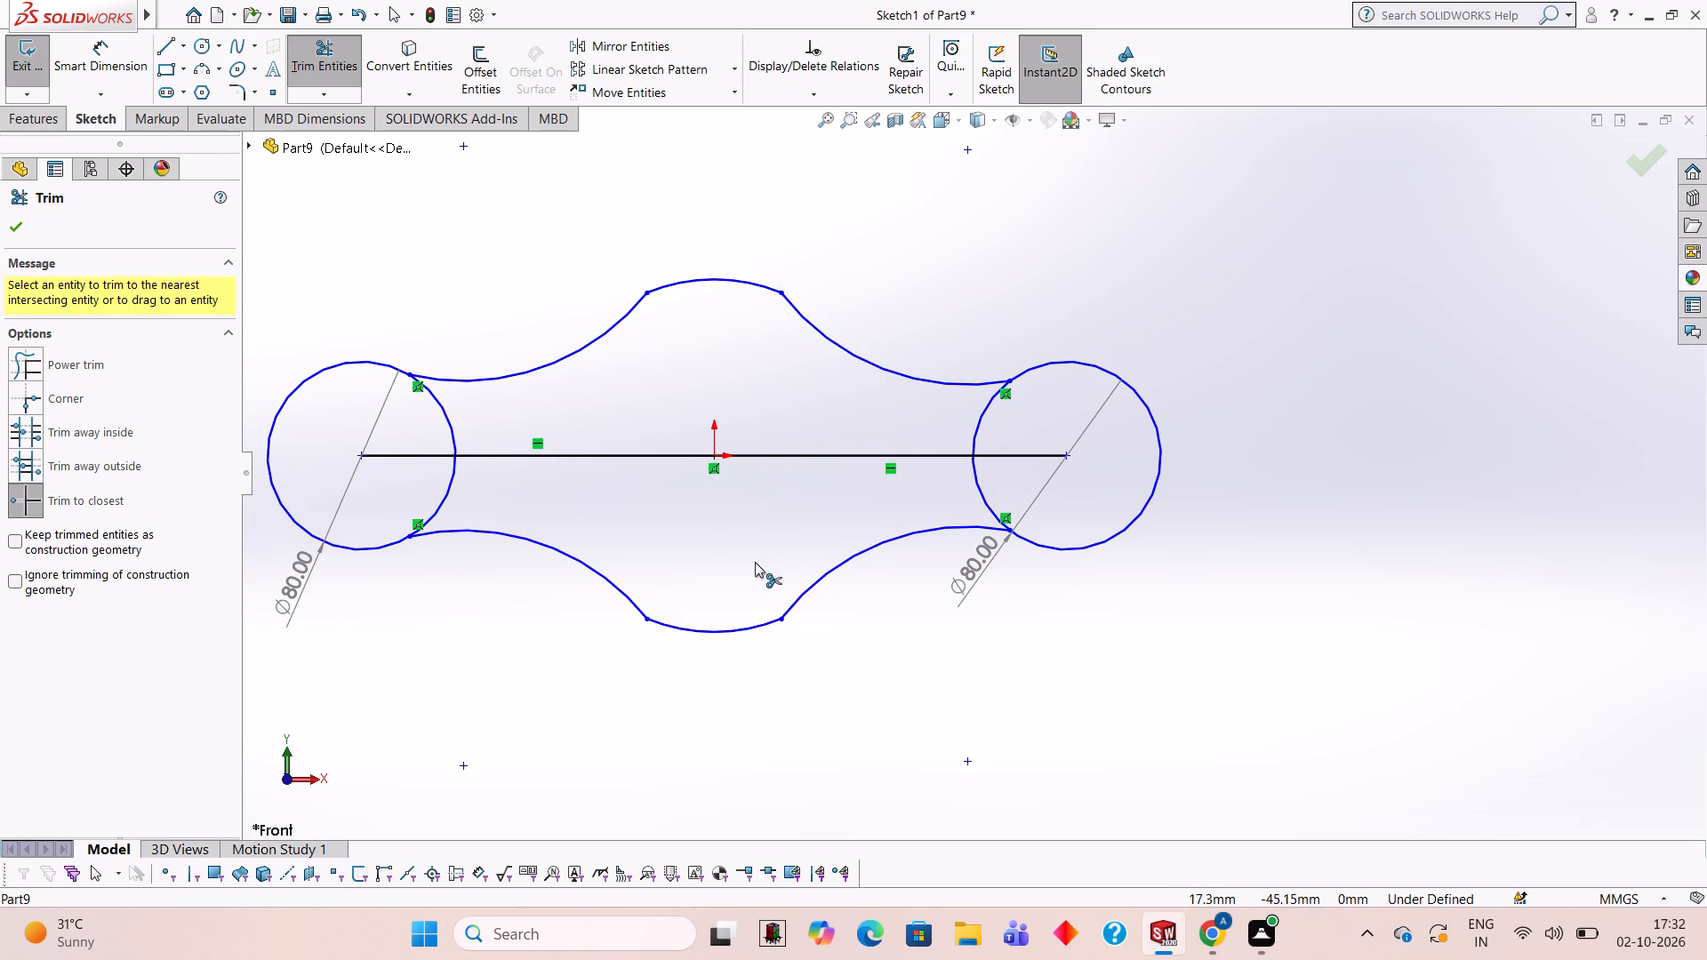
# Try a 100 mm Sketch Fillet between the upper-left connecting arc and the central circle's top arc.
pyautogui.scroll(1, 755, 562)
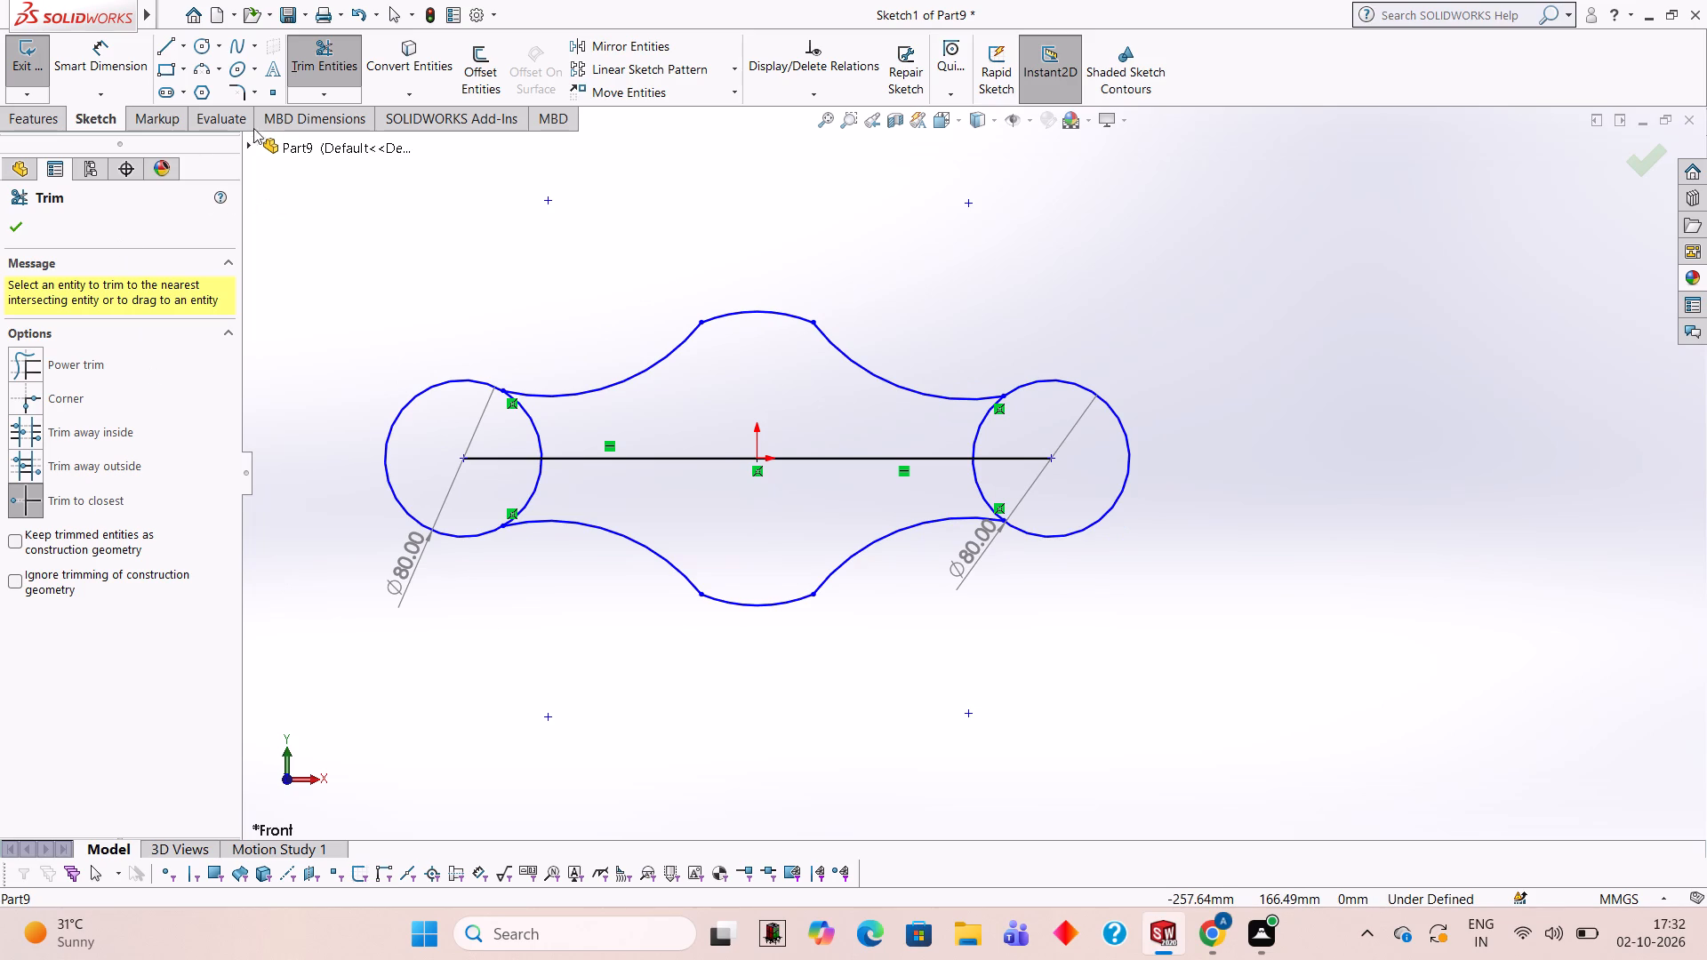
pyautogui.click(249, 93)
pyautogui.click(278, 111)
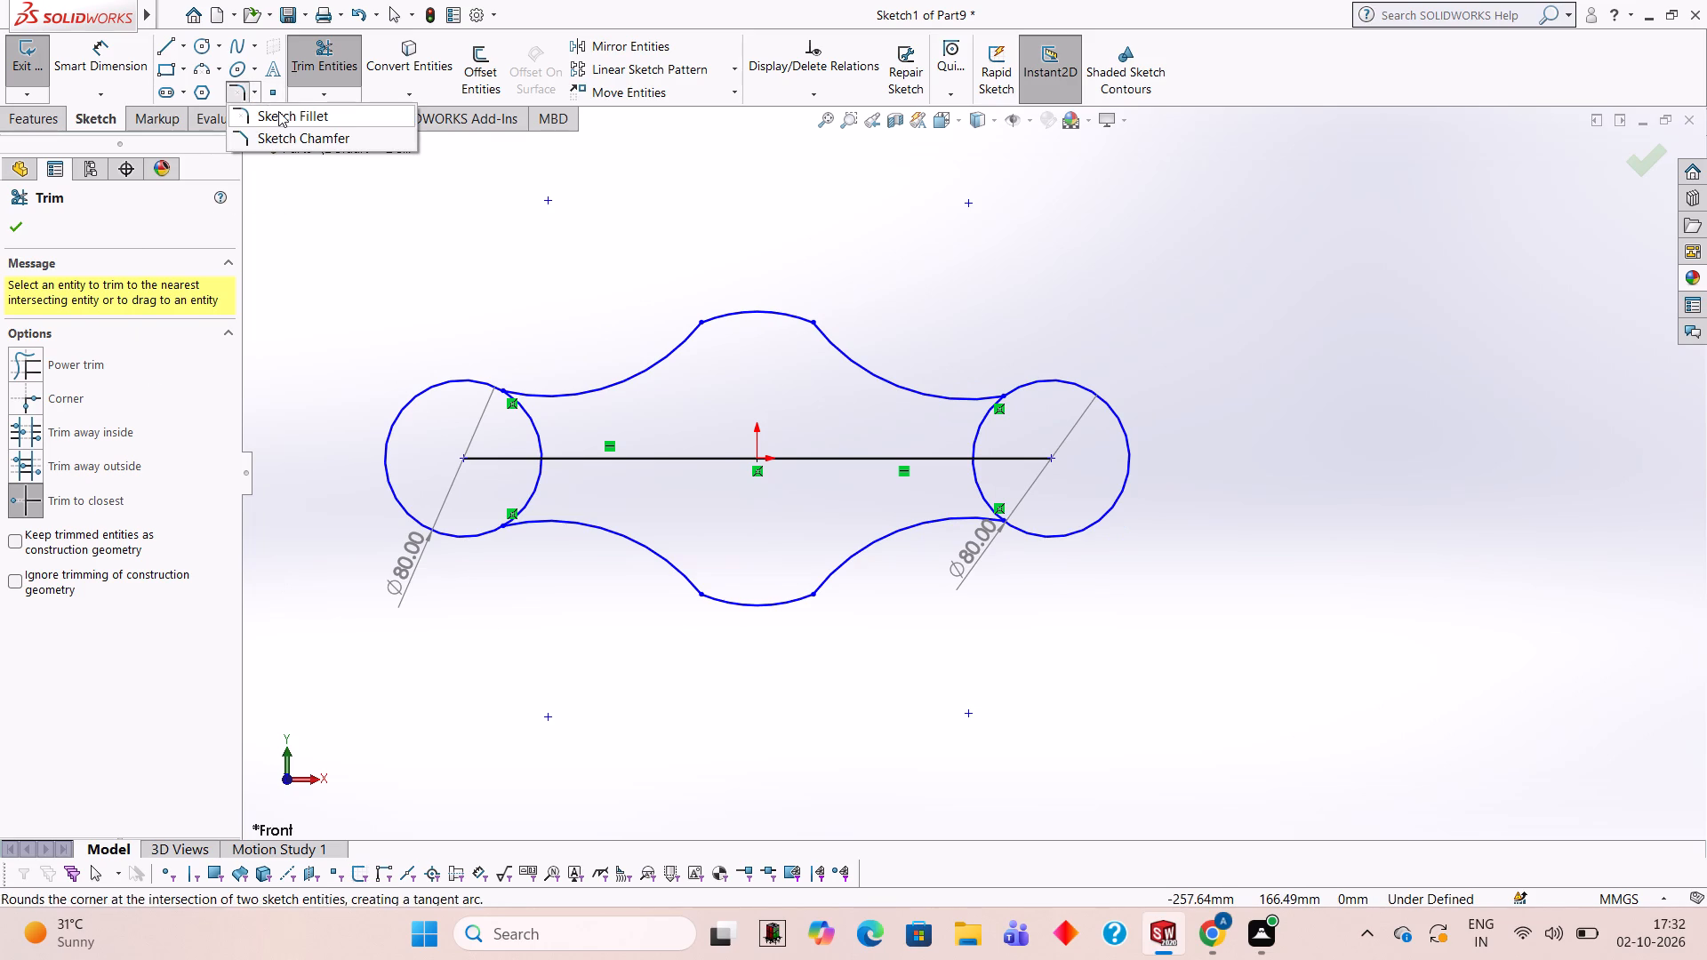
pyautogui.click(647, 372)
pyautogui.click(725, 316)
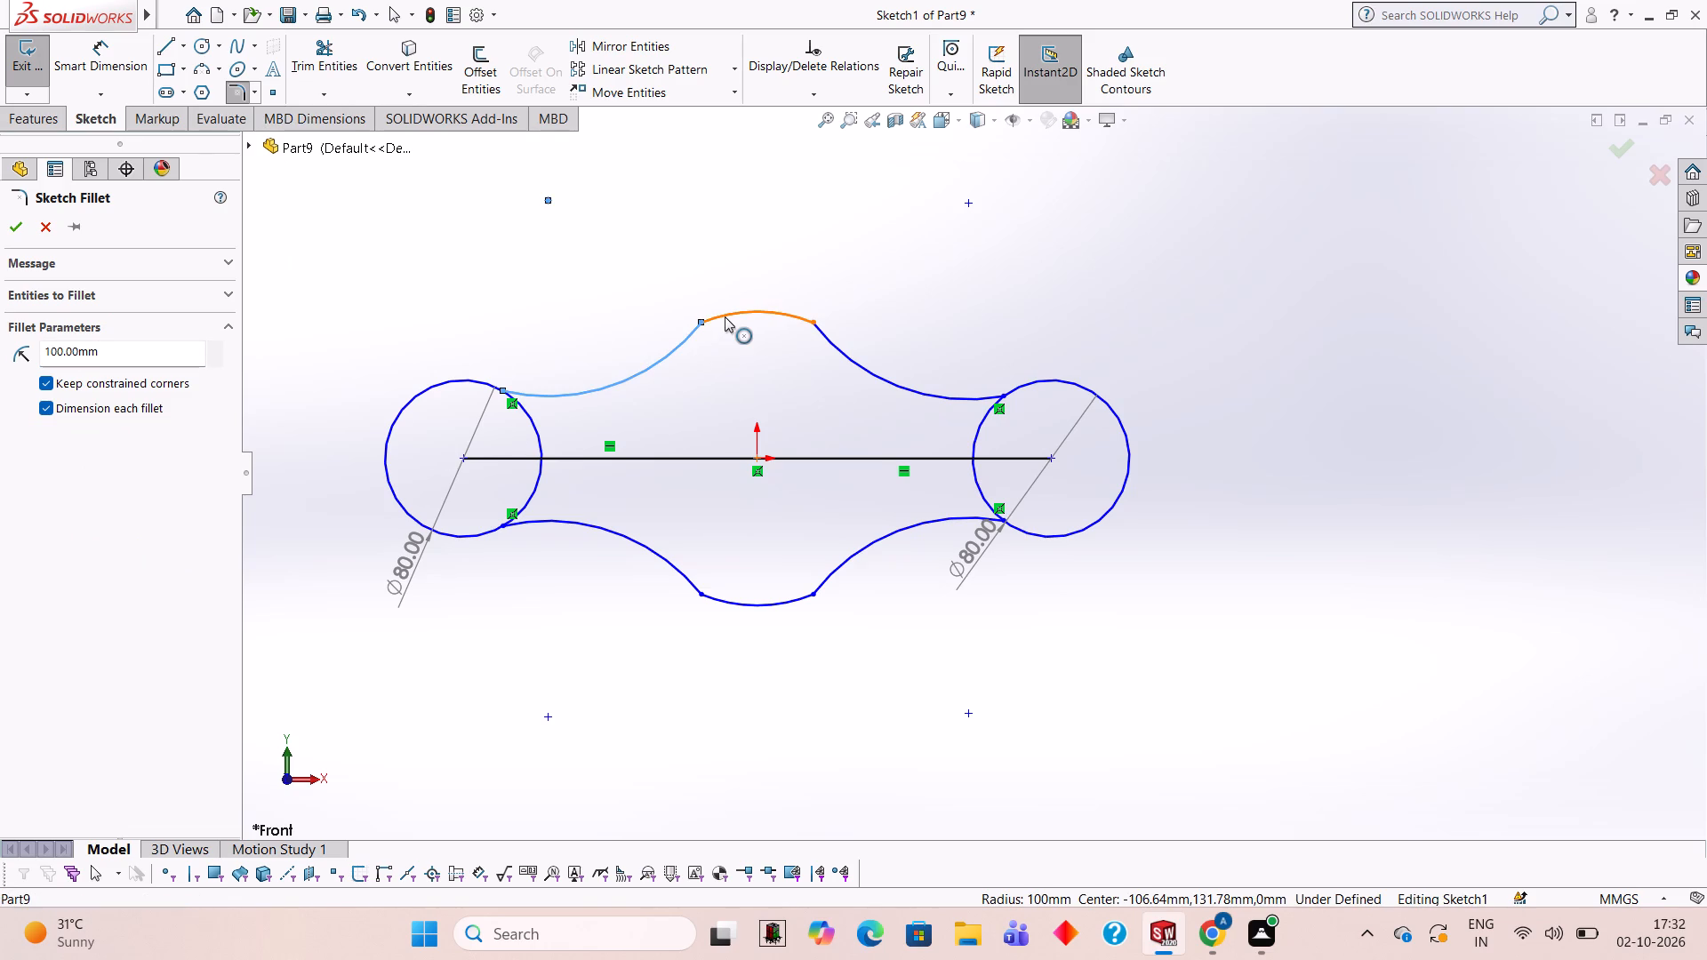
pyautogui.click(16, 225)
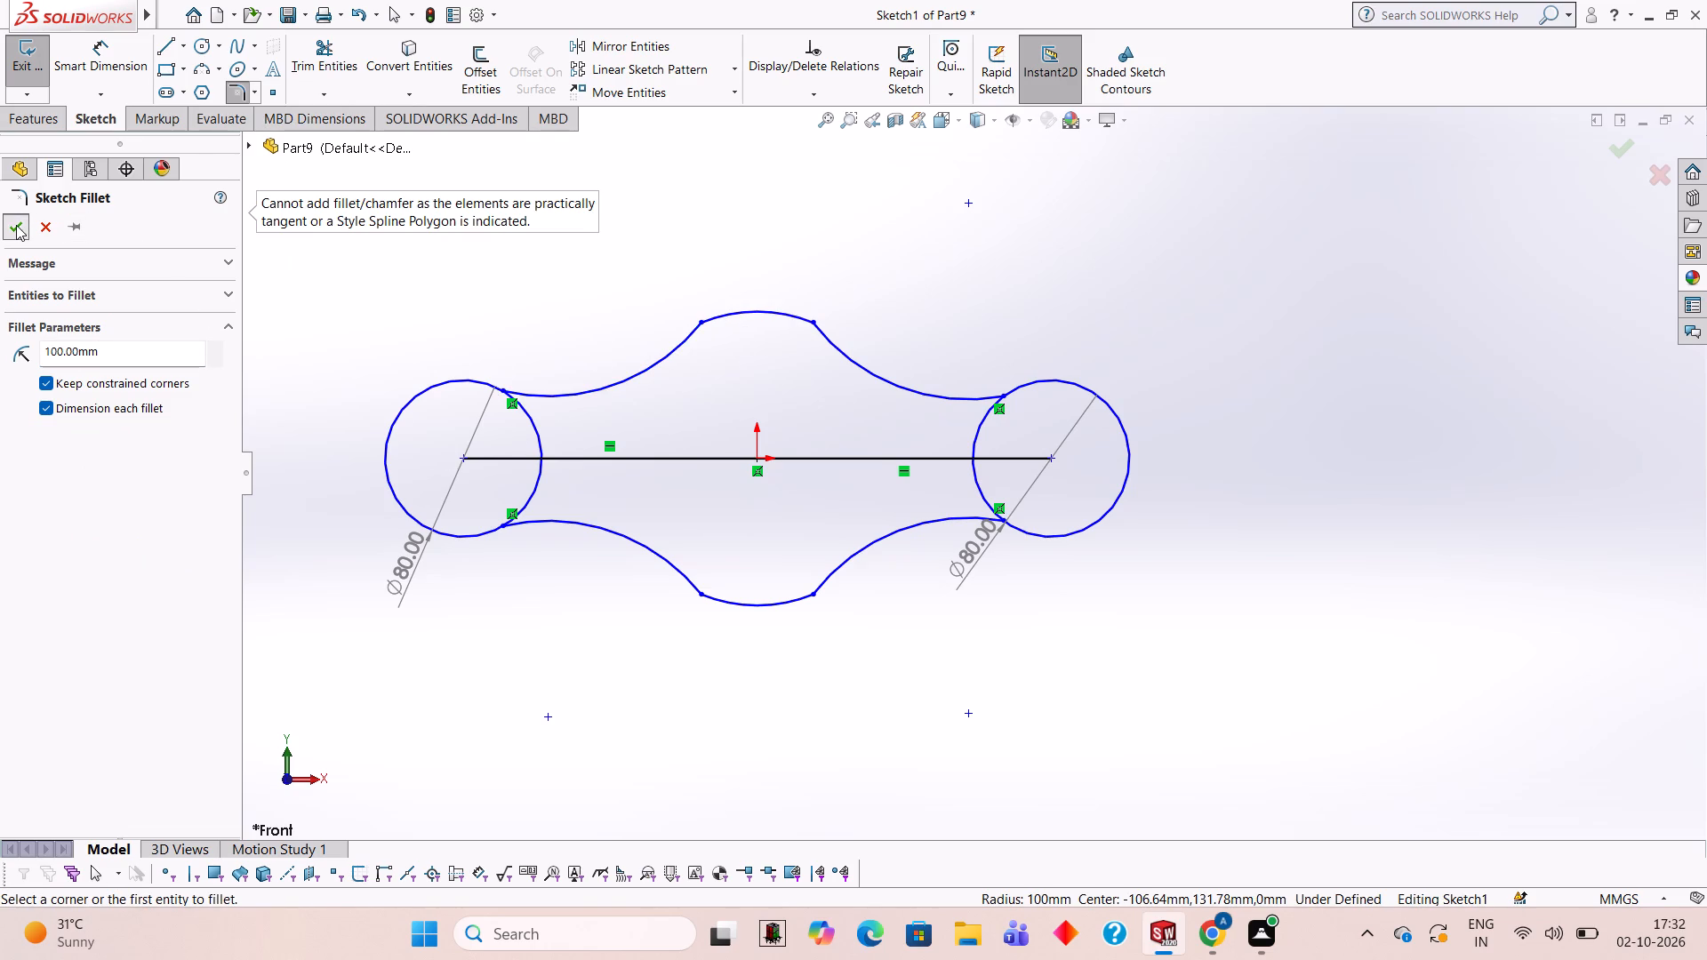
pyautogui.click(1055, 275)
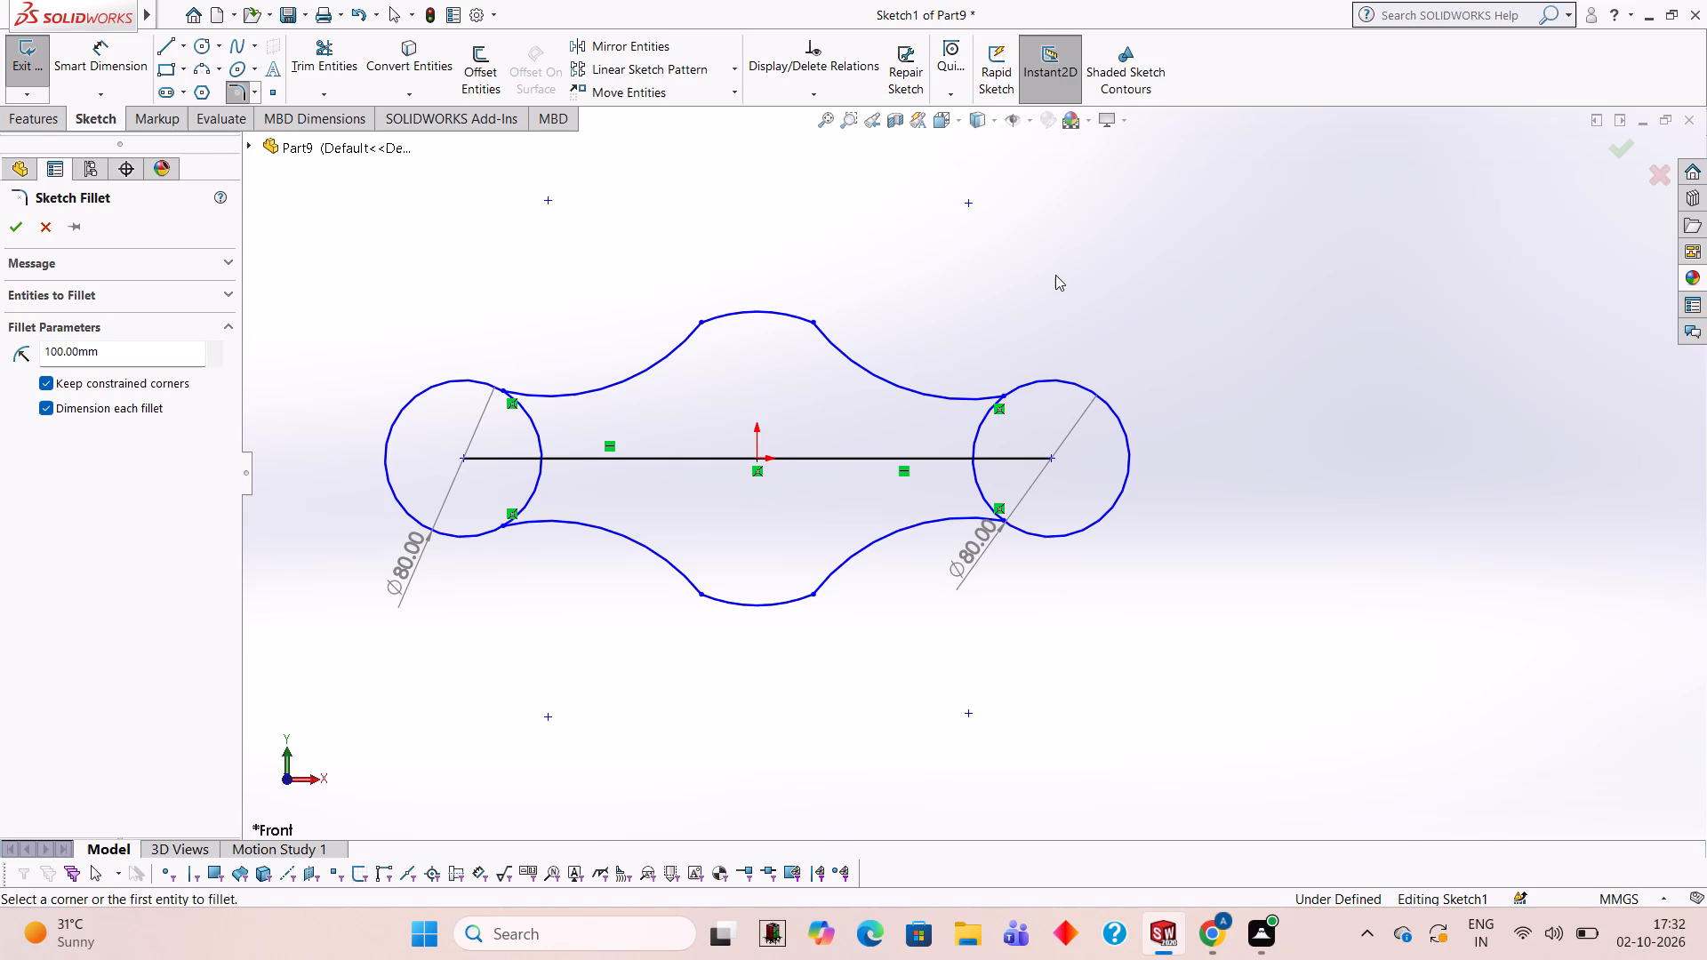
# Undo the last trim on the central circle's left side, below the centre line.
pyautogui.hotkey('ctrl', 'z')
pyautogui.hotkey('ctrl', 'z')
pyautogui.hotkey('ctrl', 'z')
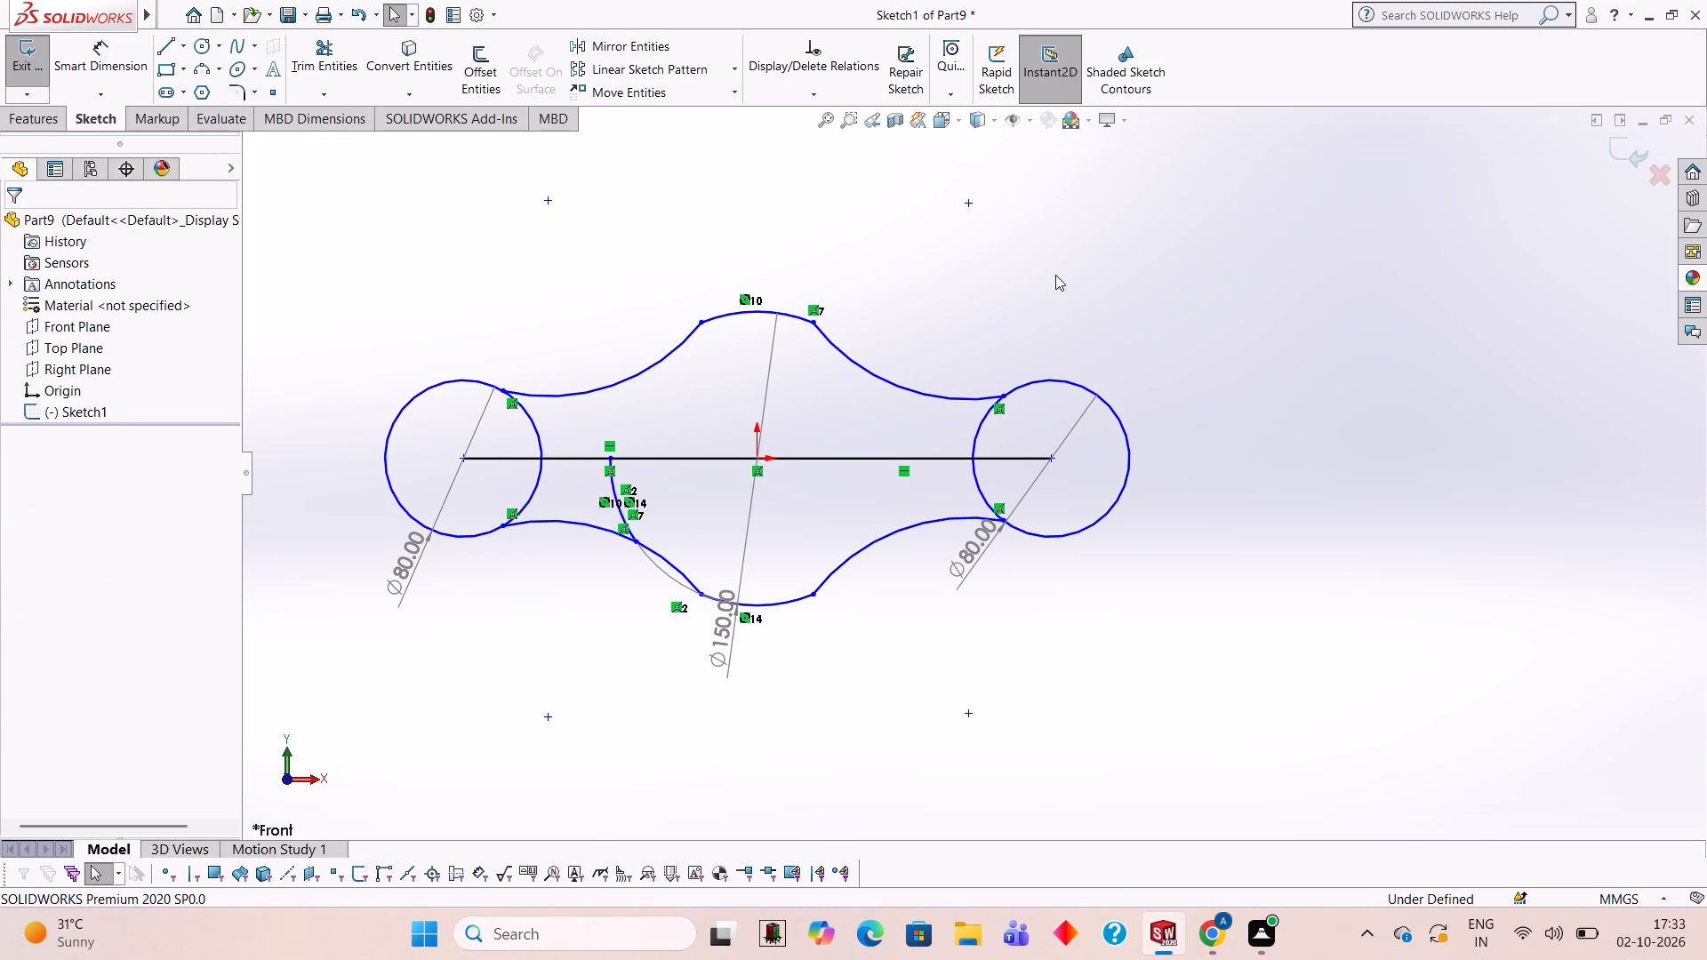
# Undo the remaining trims on the 150 mm central circle until the full circle and all four connecting arcs are back.
pyautogui.hotkey('ctrl', 'z')
pyautogui.hotkey('ctrl', 'z')
pyautogui.hotkey('ctrl', 'z')
pyautogui.hotkey('ctrl', 'z')
pyautogui.hotkey('ctrl', 'z')
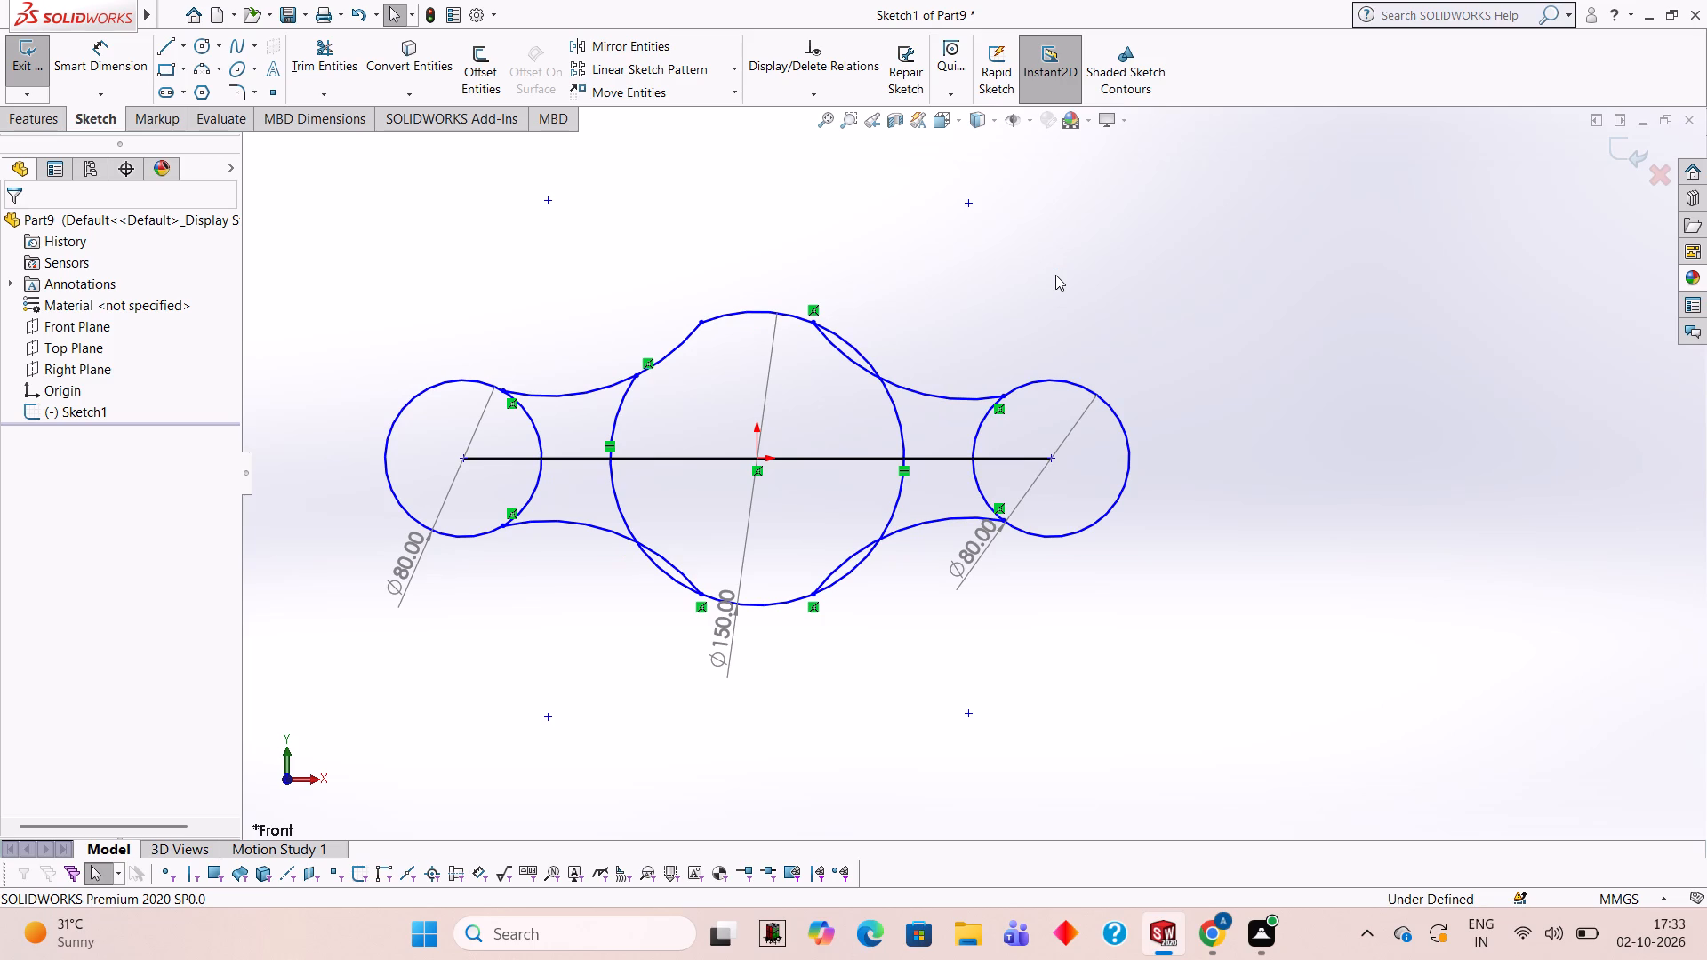
pyautogui.hotkey('ctrl', 'z')
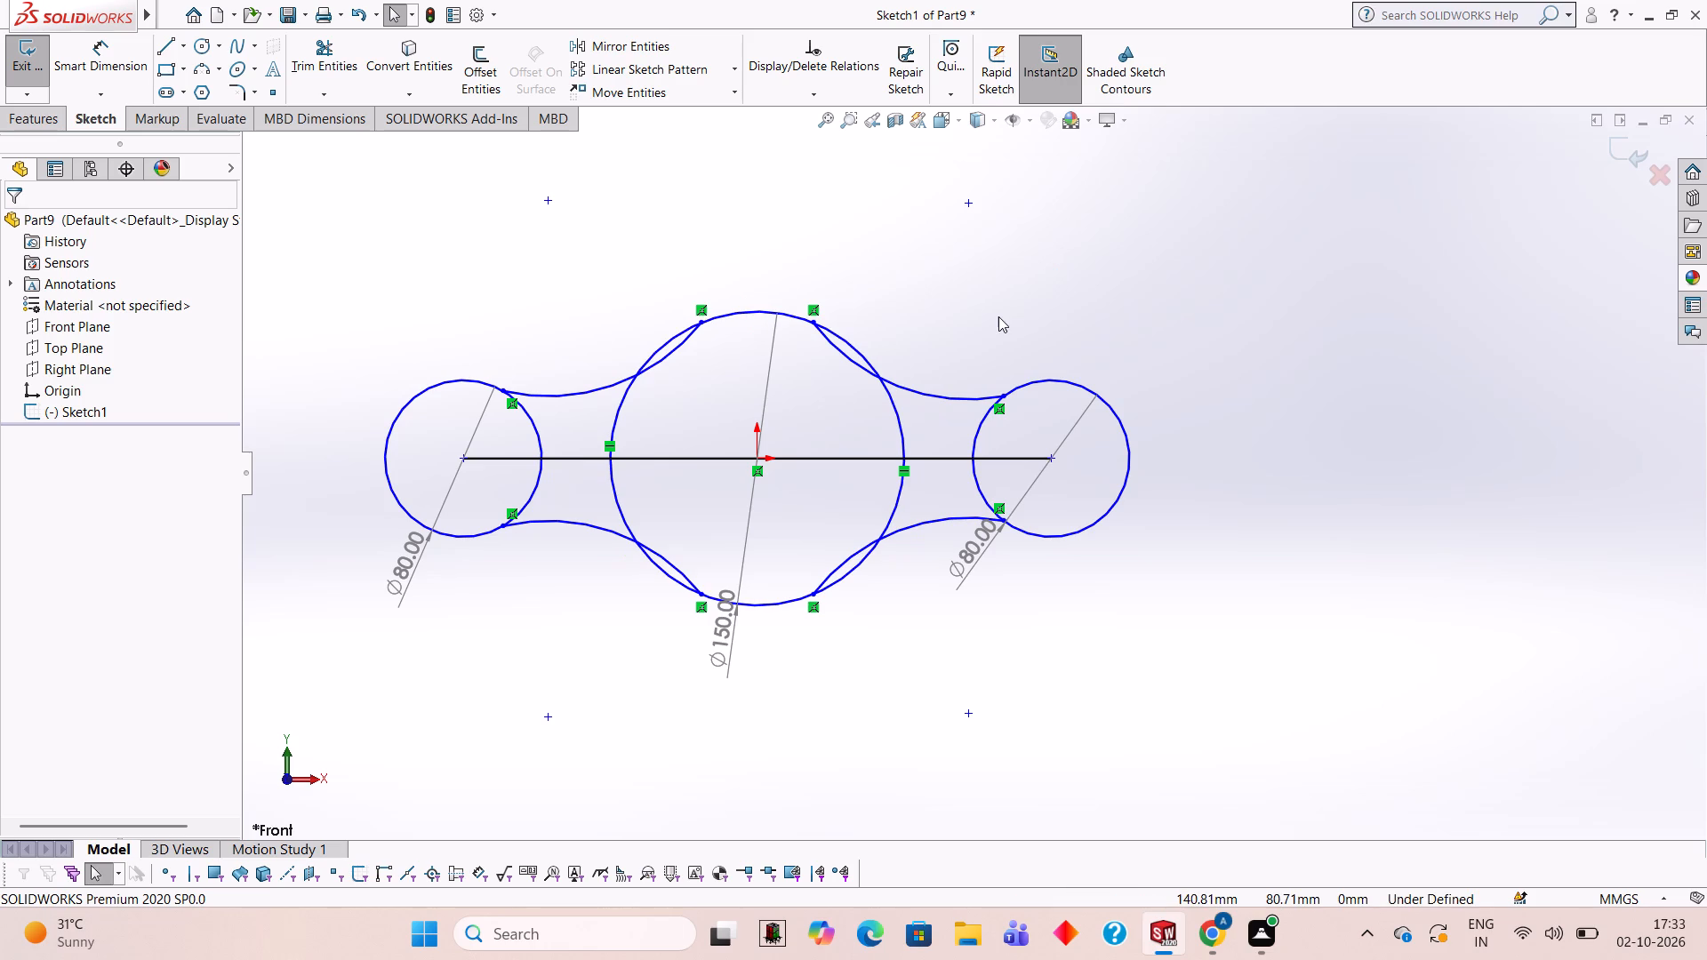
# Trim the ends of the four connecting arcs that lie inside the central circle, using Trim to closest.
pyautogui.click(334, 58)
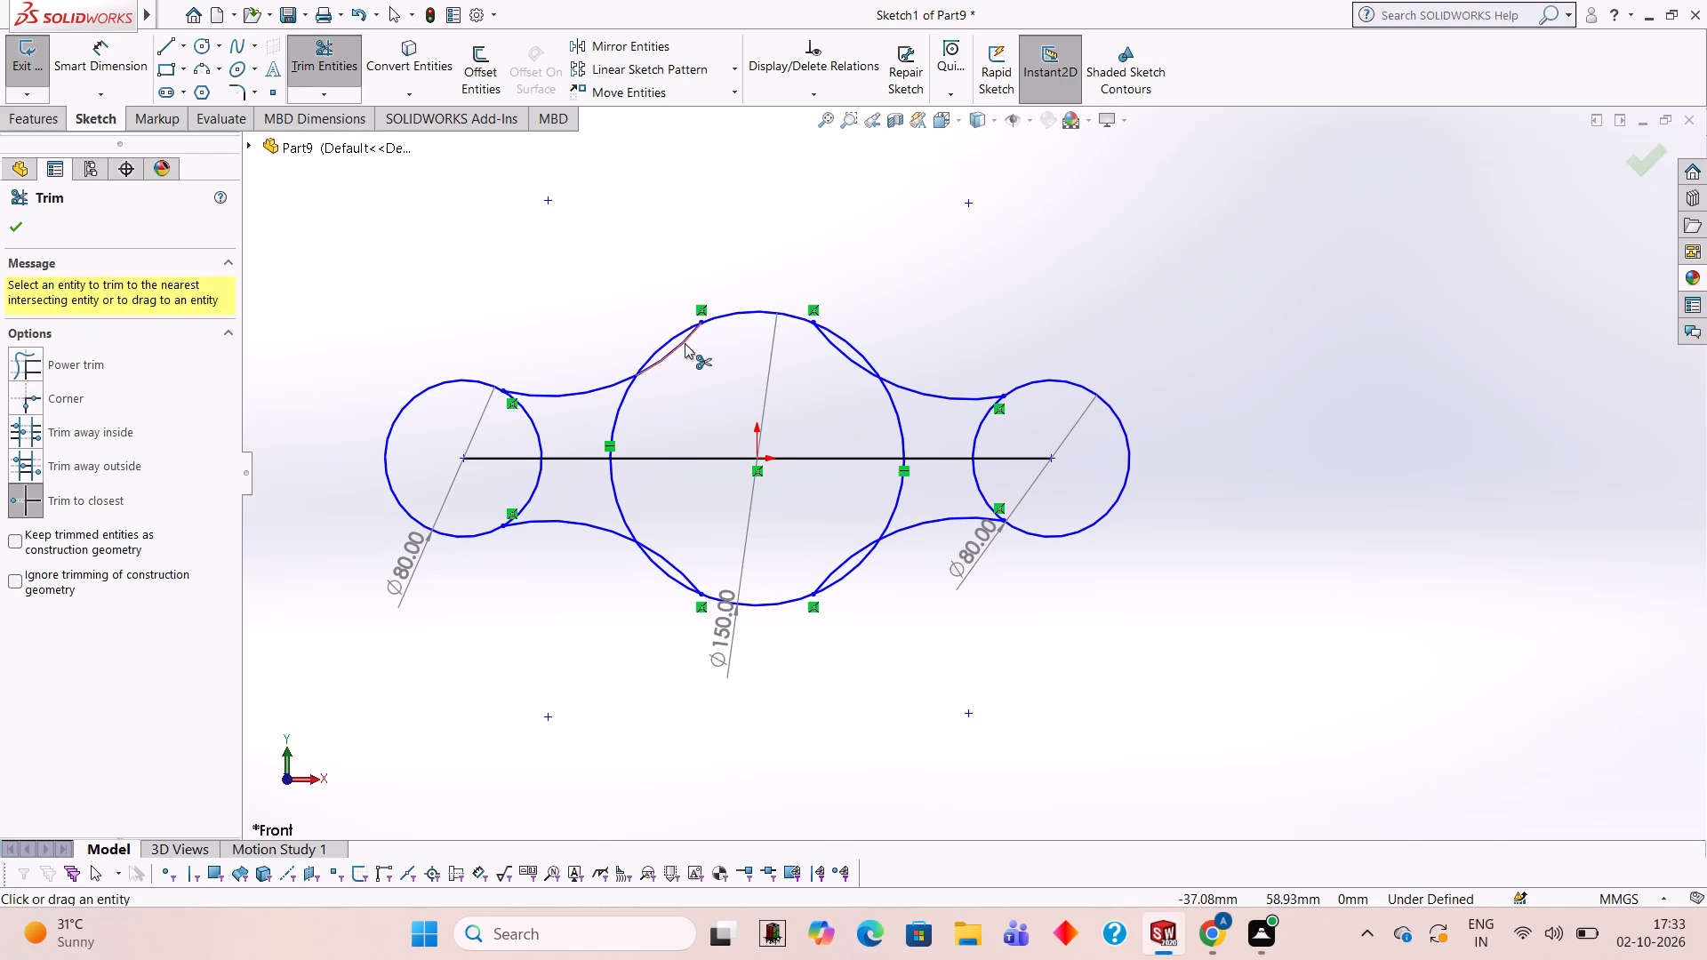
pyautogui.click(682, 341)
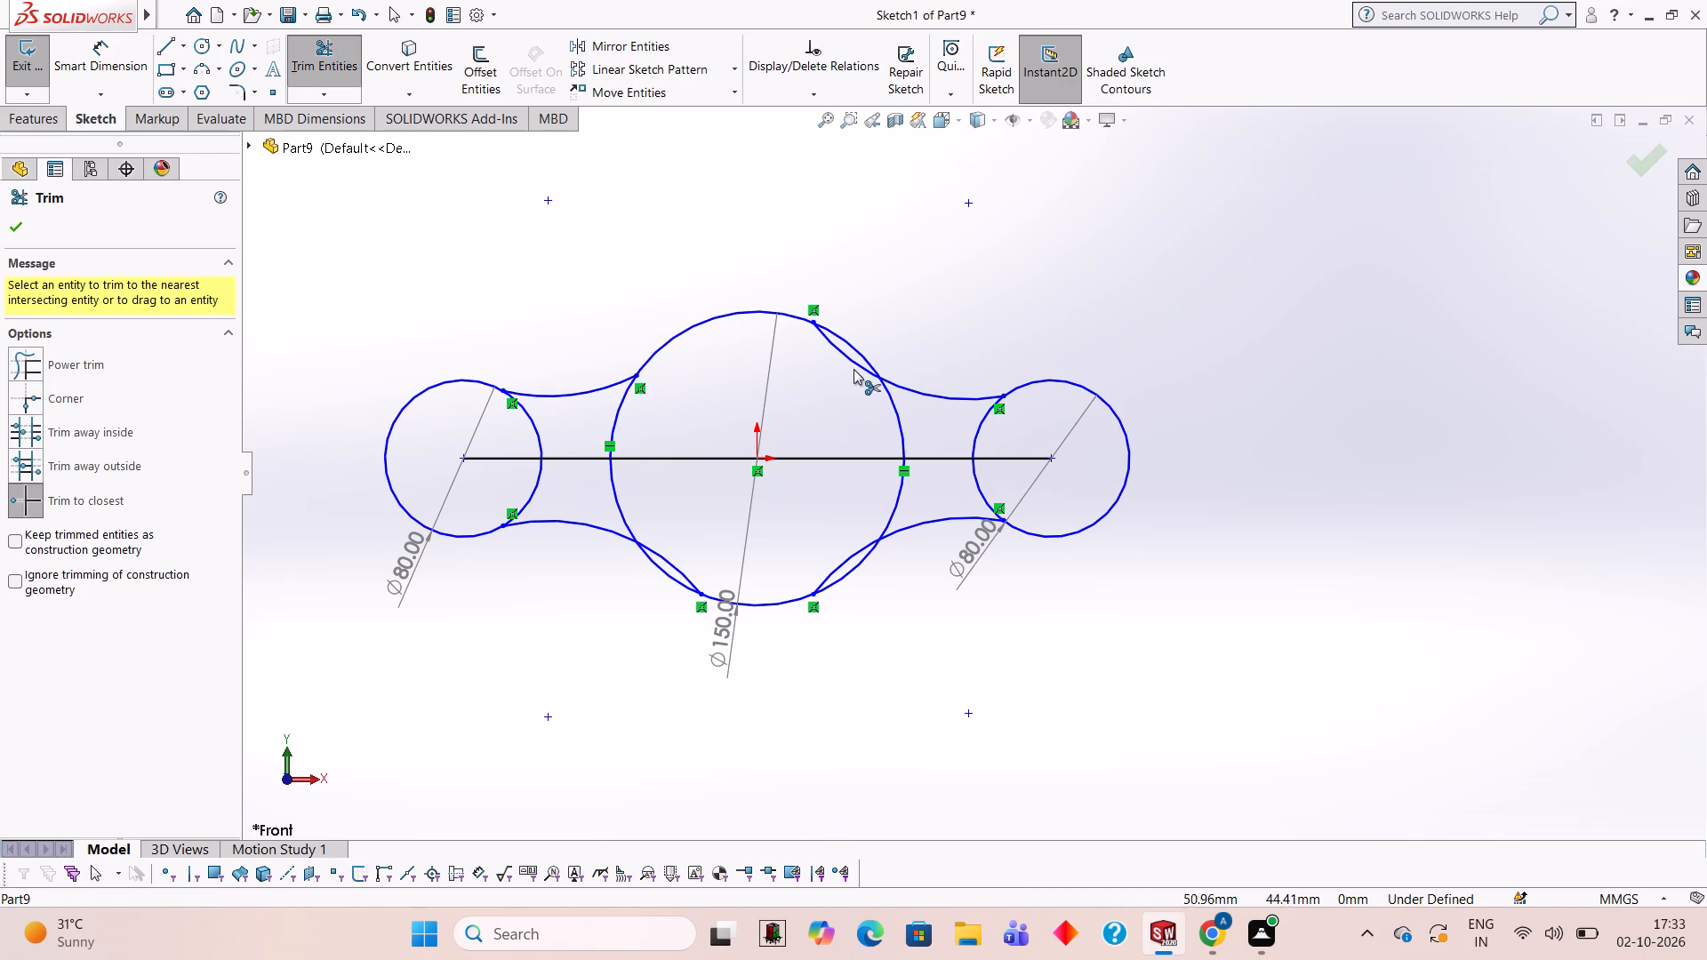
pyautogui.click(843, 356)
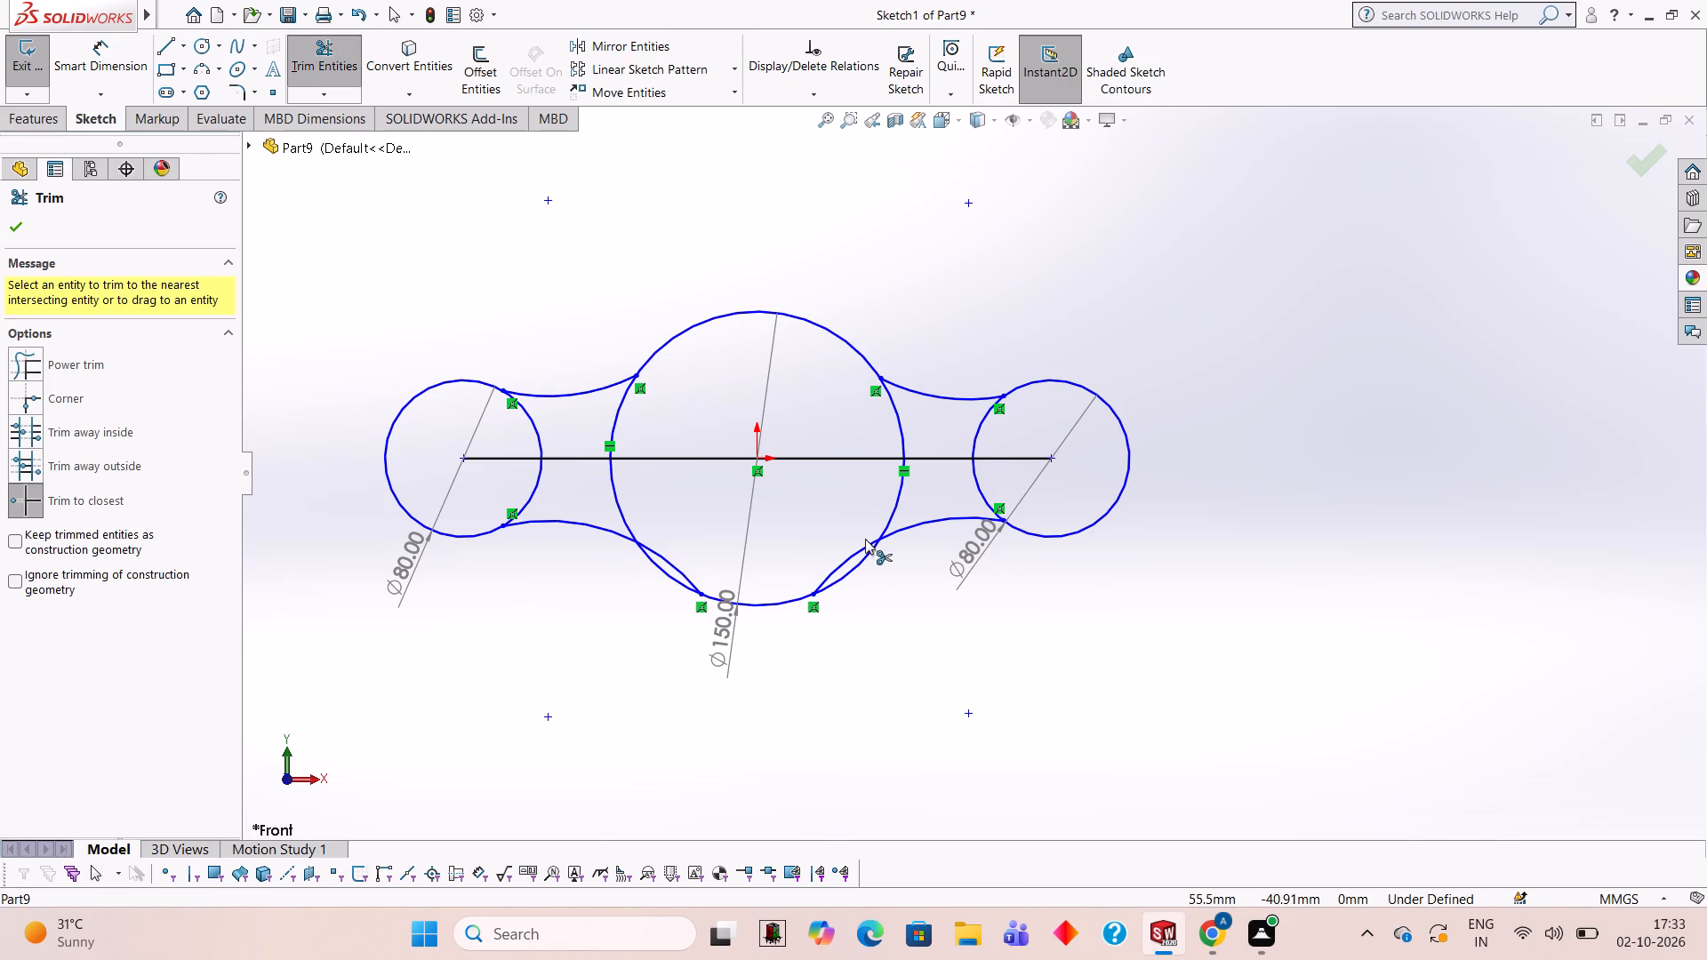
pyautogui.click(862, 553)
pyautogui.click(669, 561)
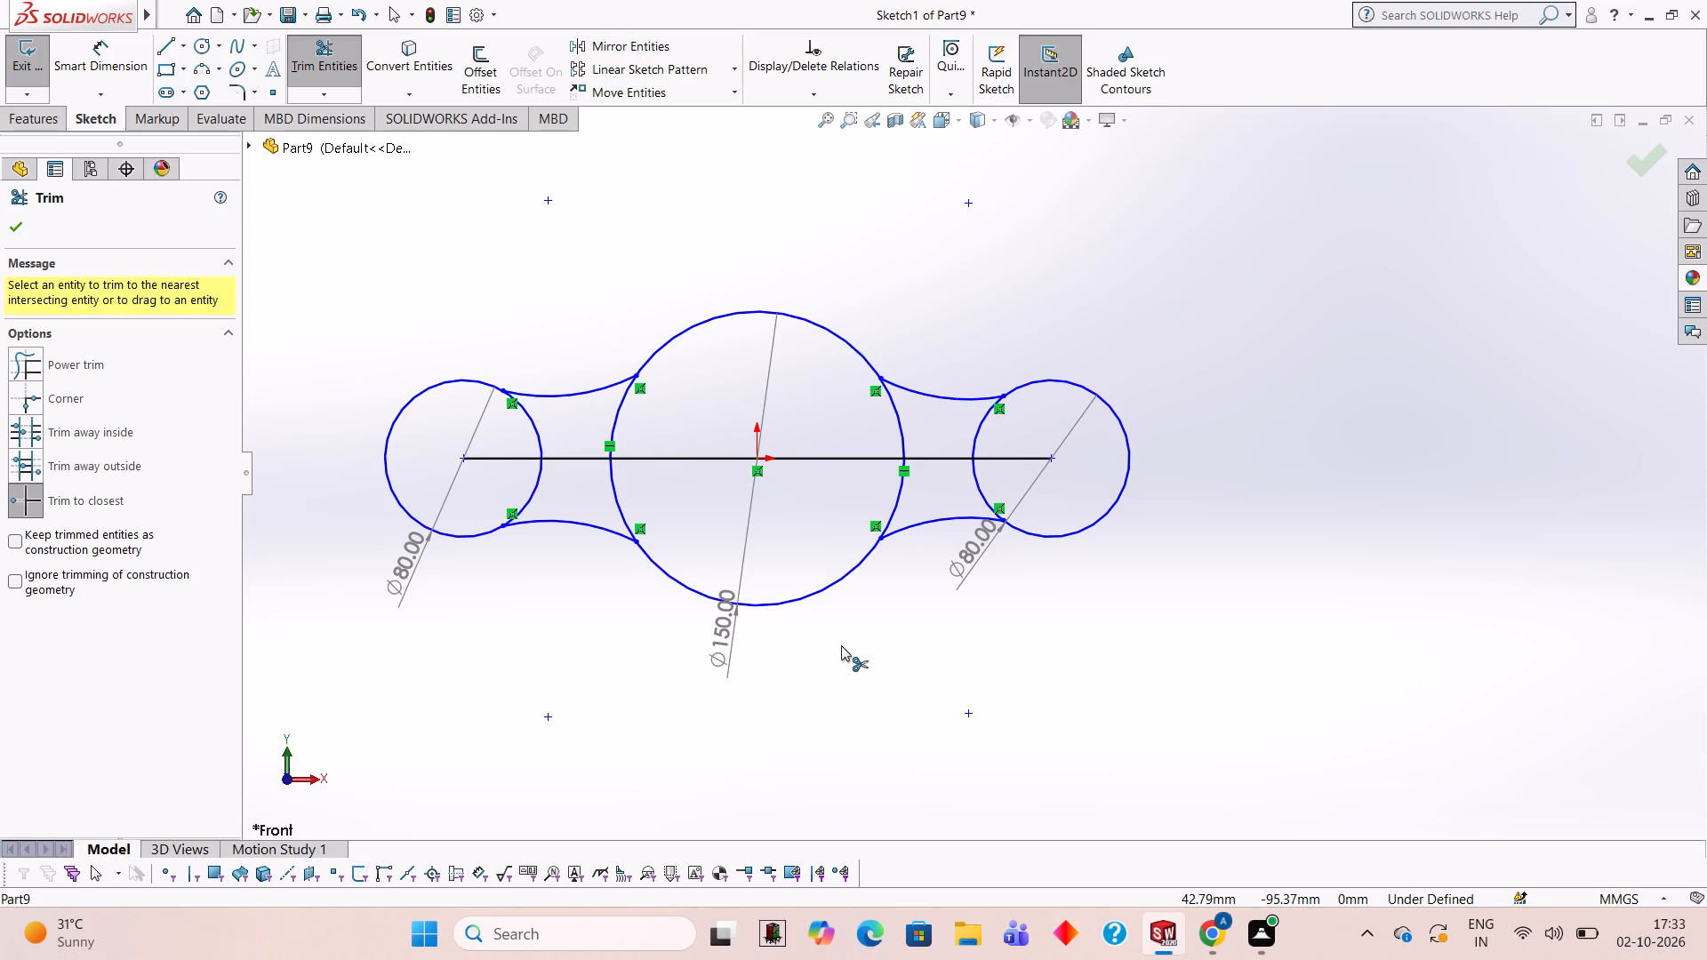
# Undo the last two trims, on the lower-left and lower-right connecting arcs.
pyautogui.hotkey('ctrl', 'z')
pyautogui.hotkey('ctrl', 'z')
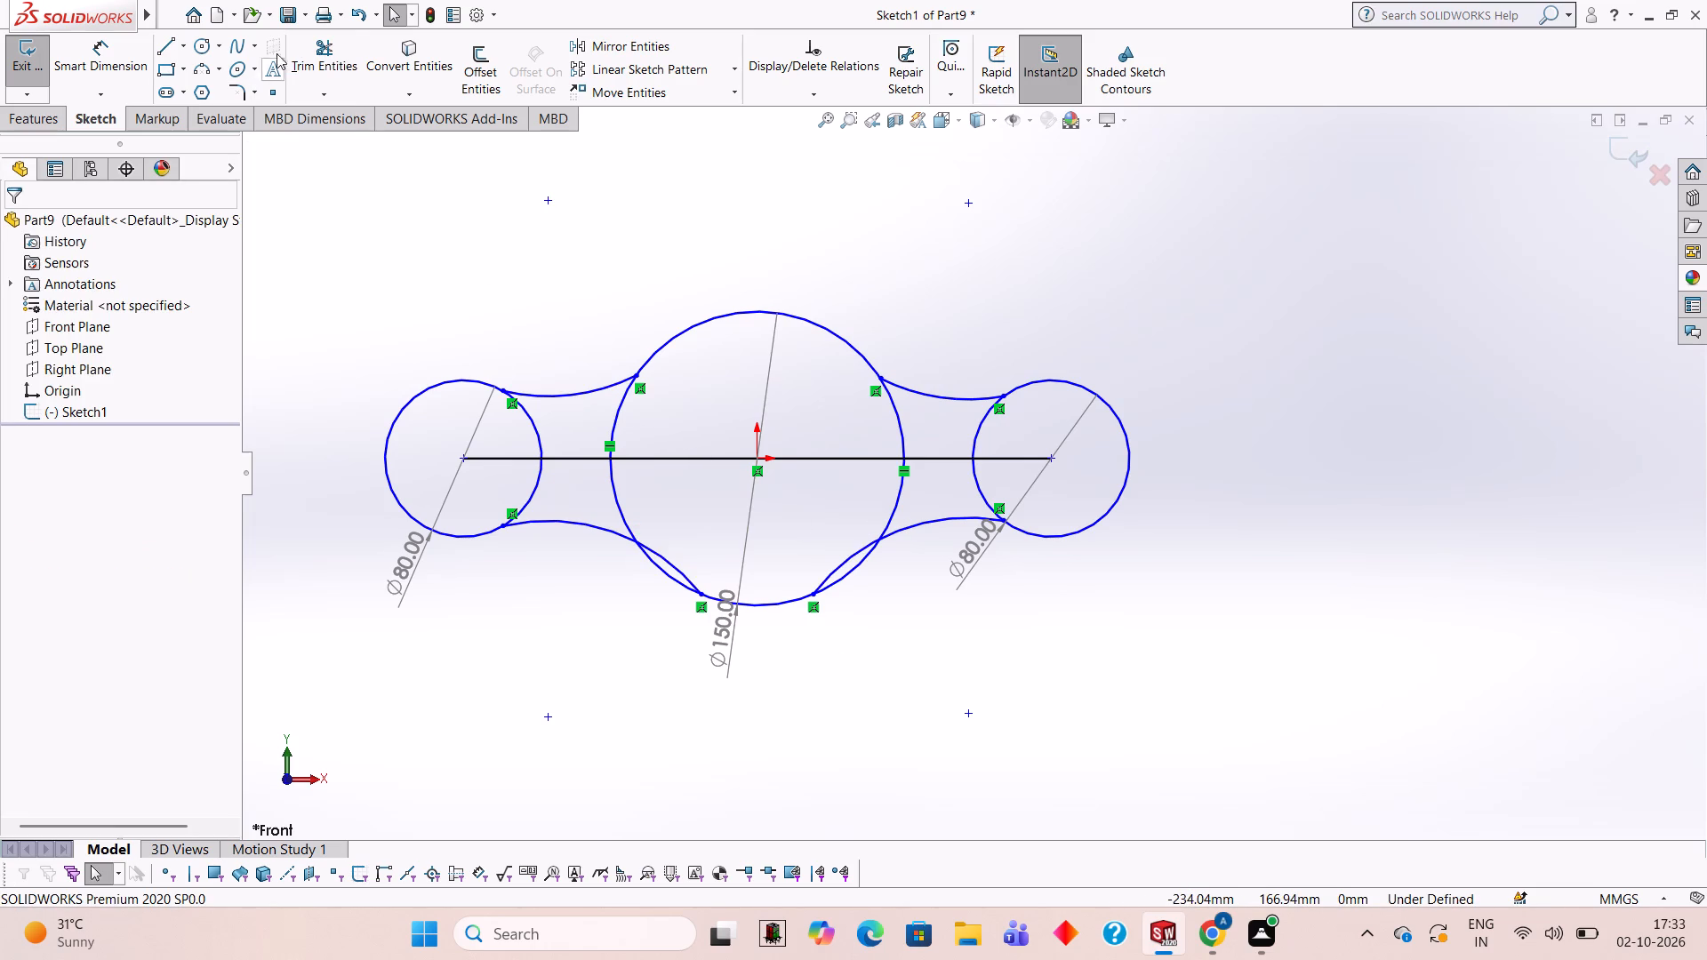
# Trim away all four connecting arcs completely, leaving only the three circles and the centre line.
pyautogui.click(312, 37)
pyautogui.click(584, 395)
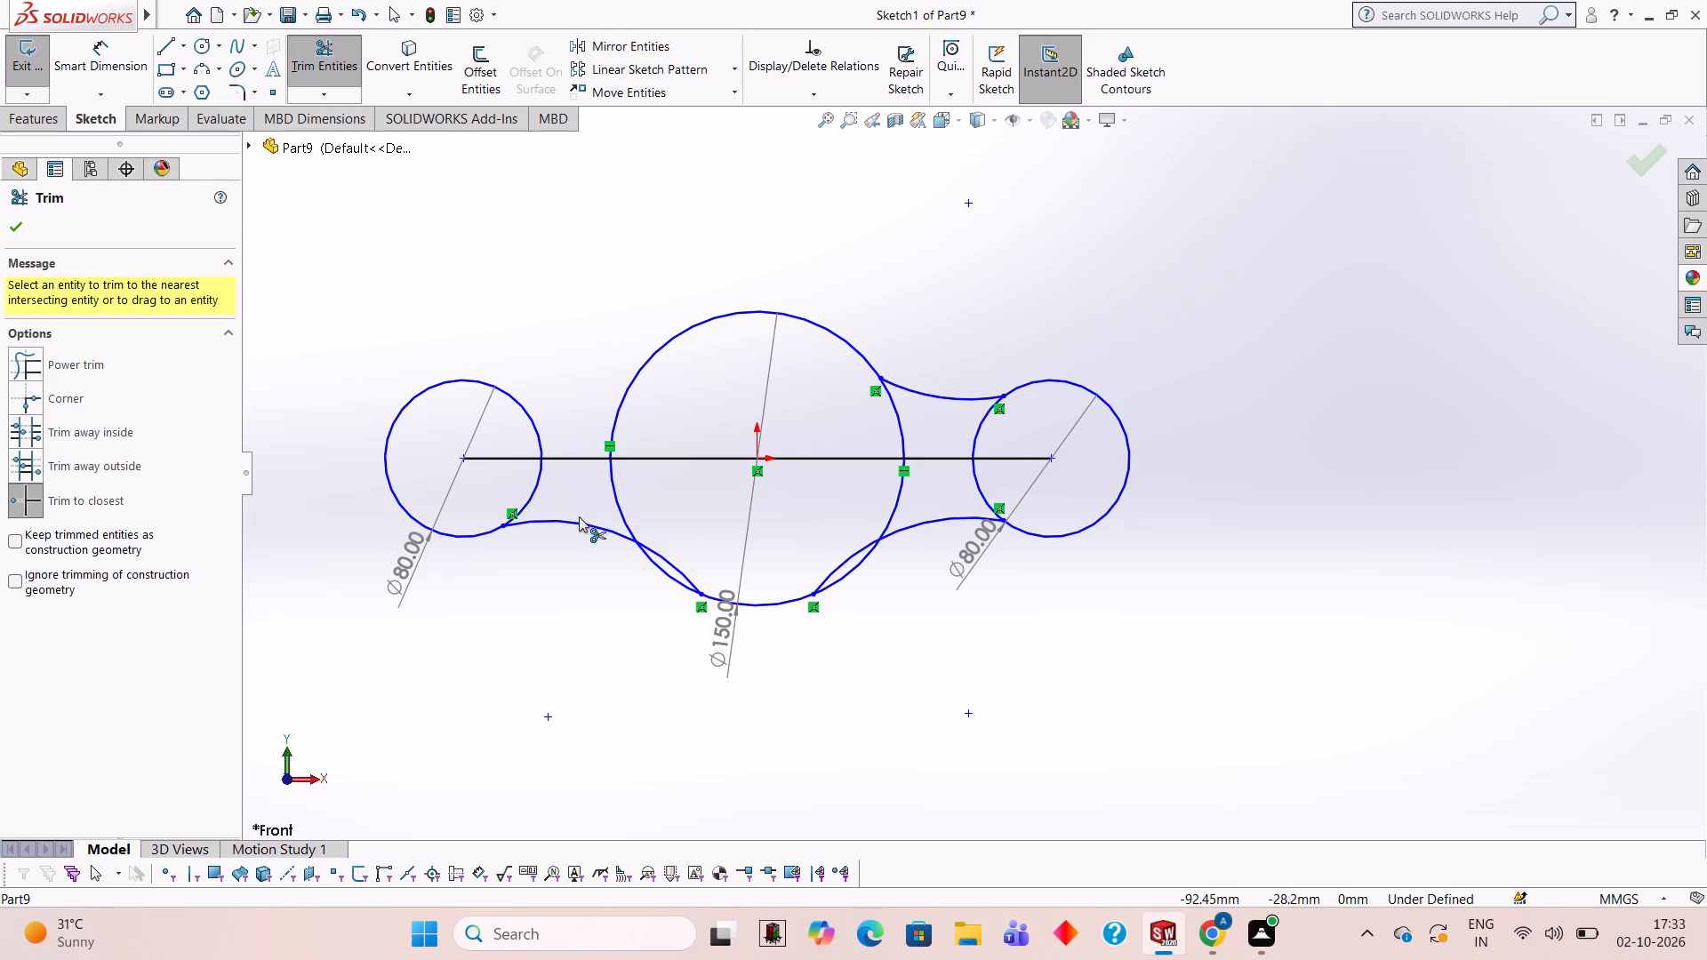
pyautogui.click(589, 530)
pyautogui.click(663, 562)
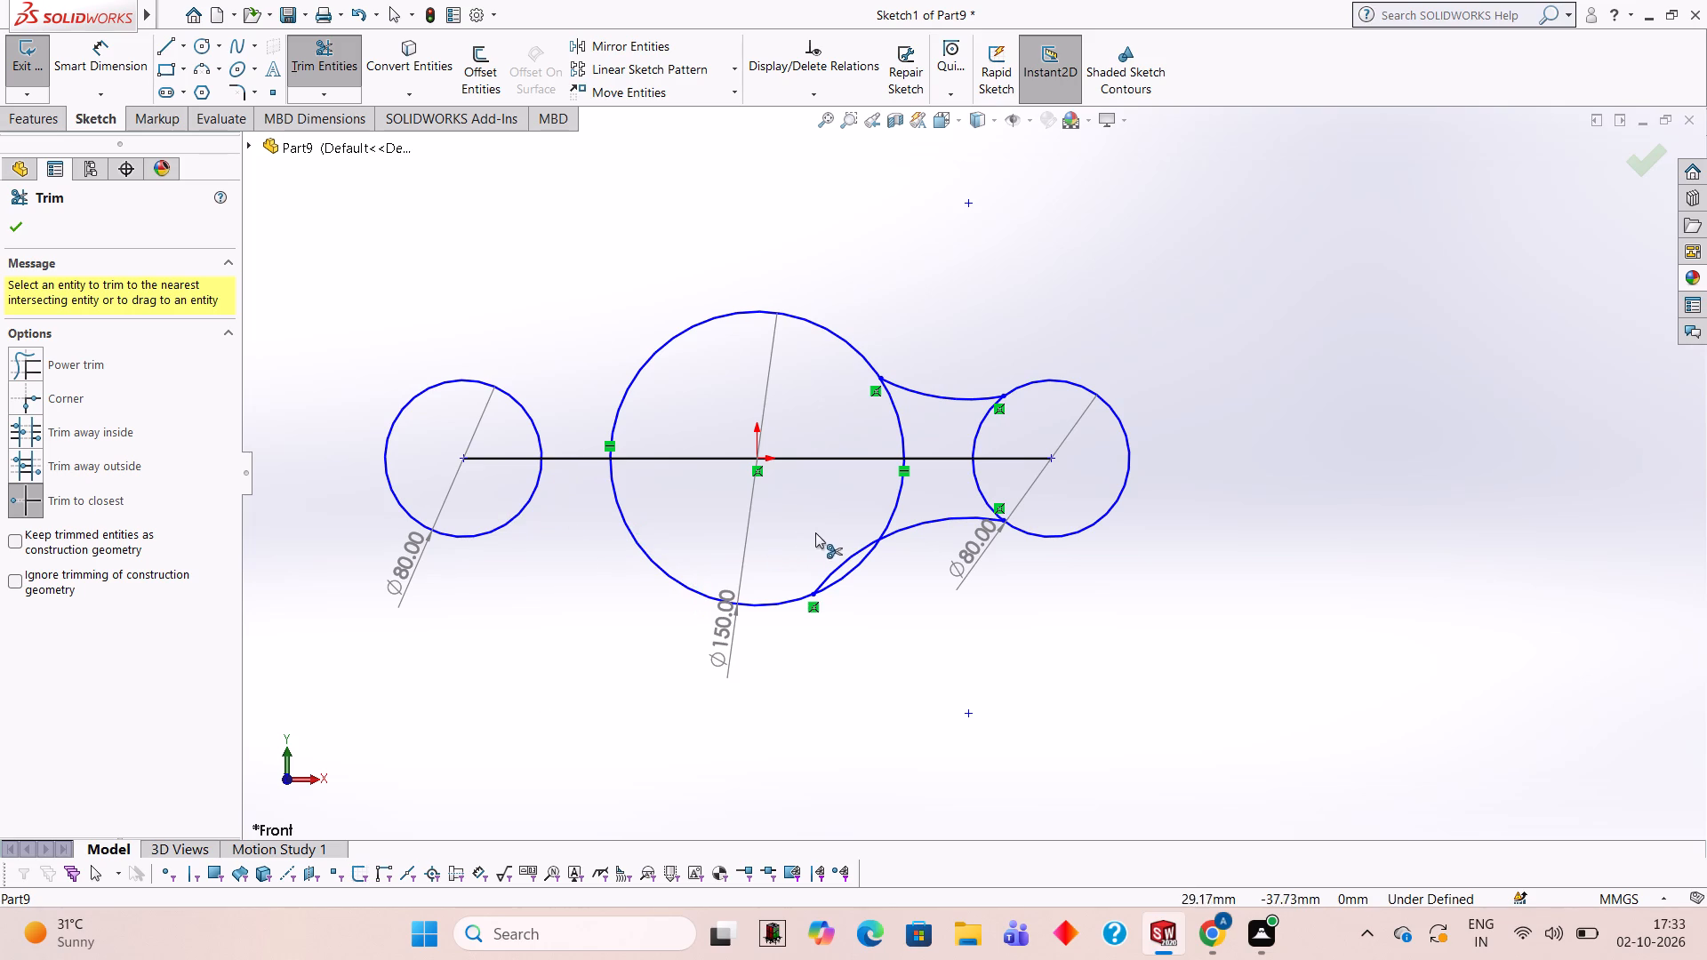
pyautogui.click(851, 552)
pyautogui.click(914, 521)
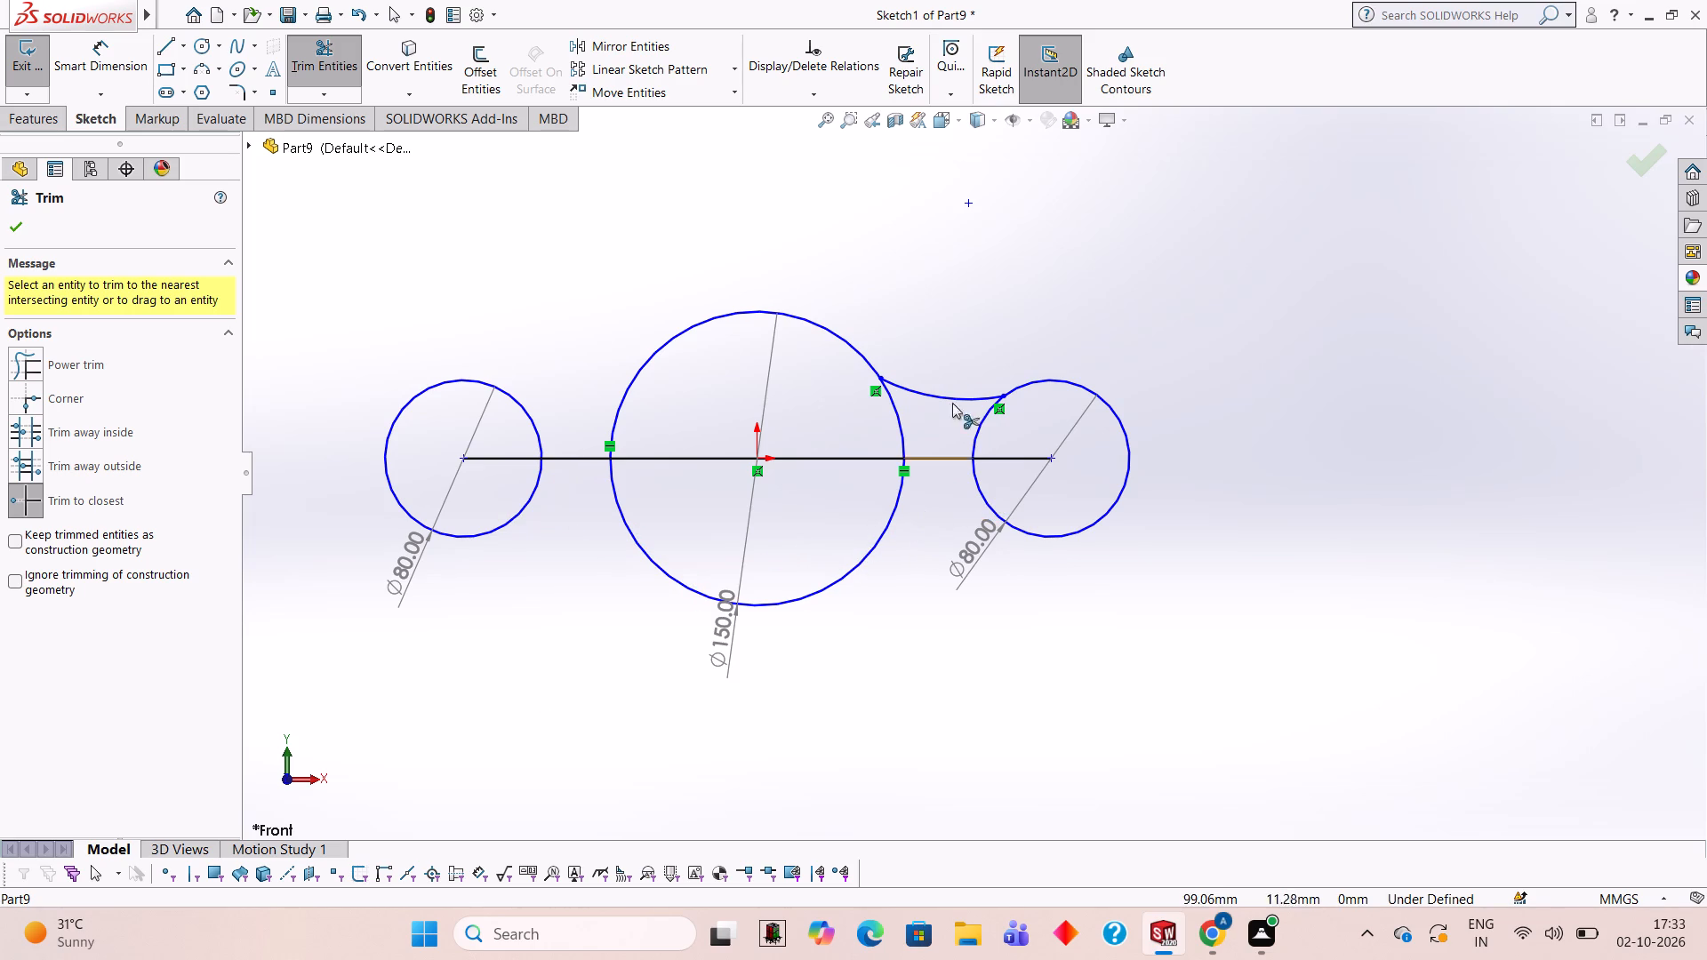
pyautogui.click(927, 397)
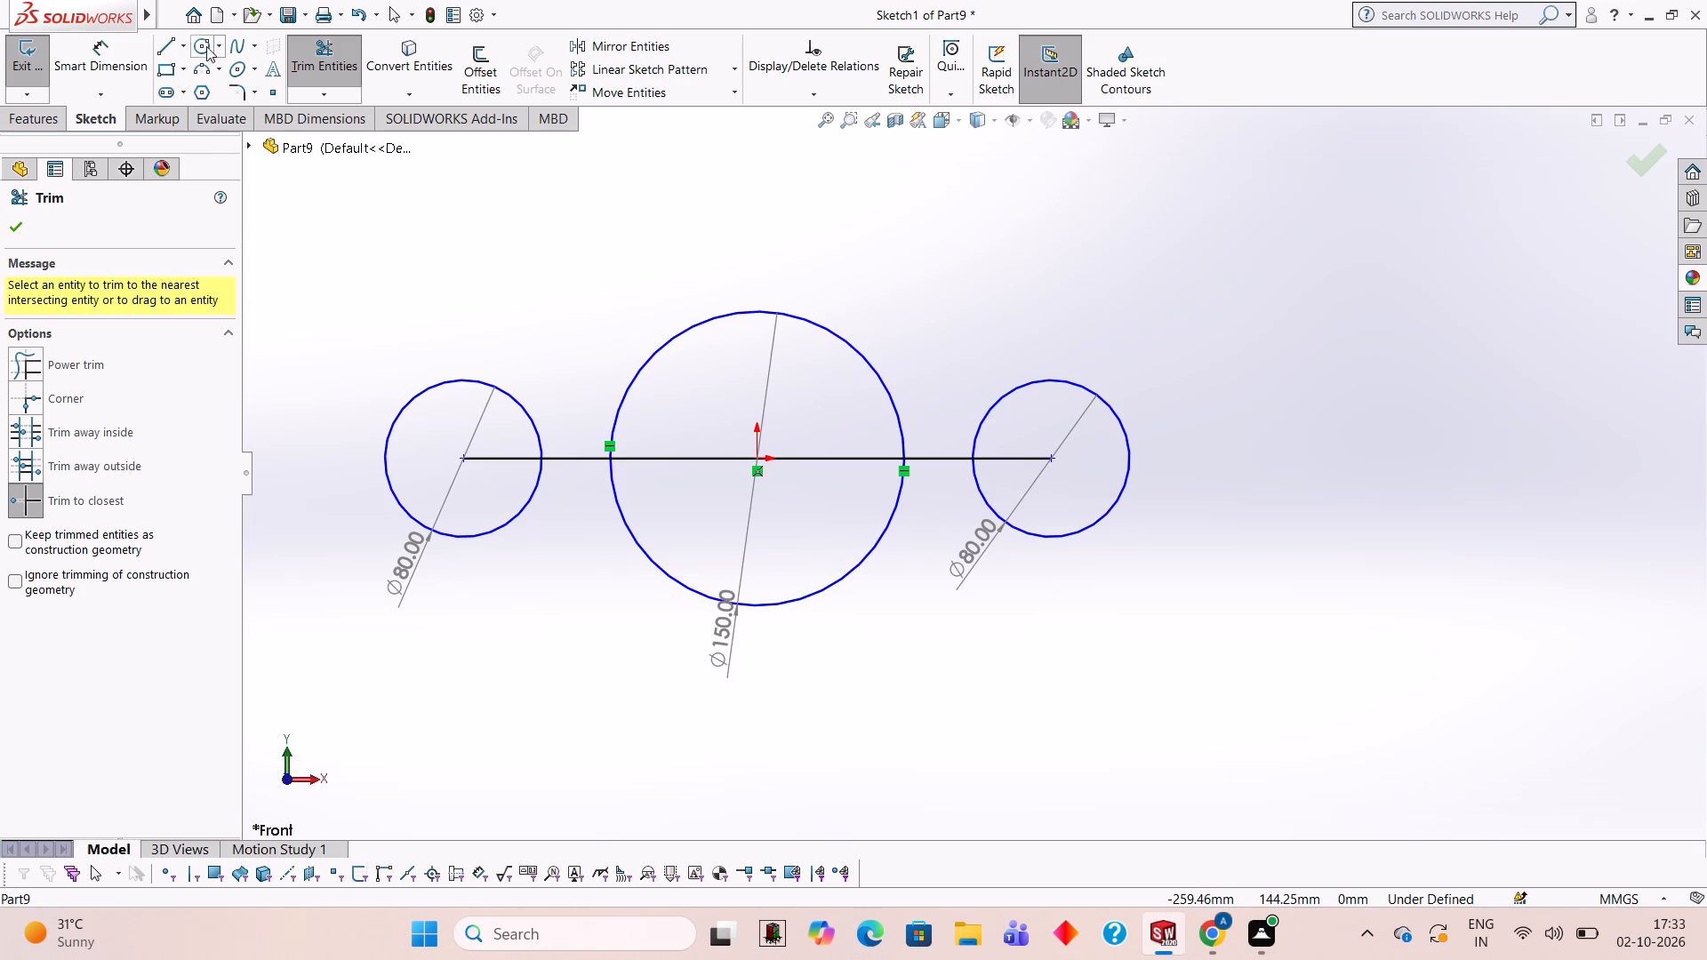
# Draw a 100 mm radius 3-point arc from the left circle's bottom point to the central circle at about X -27, Y -70 mm.
pyautogui.click(200, 63)
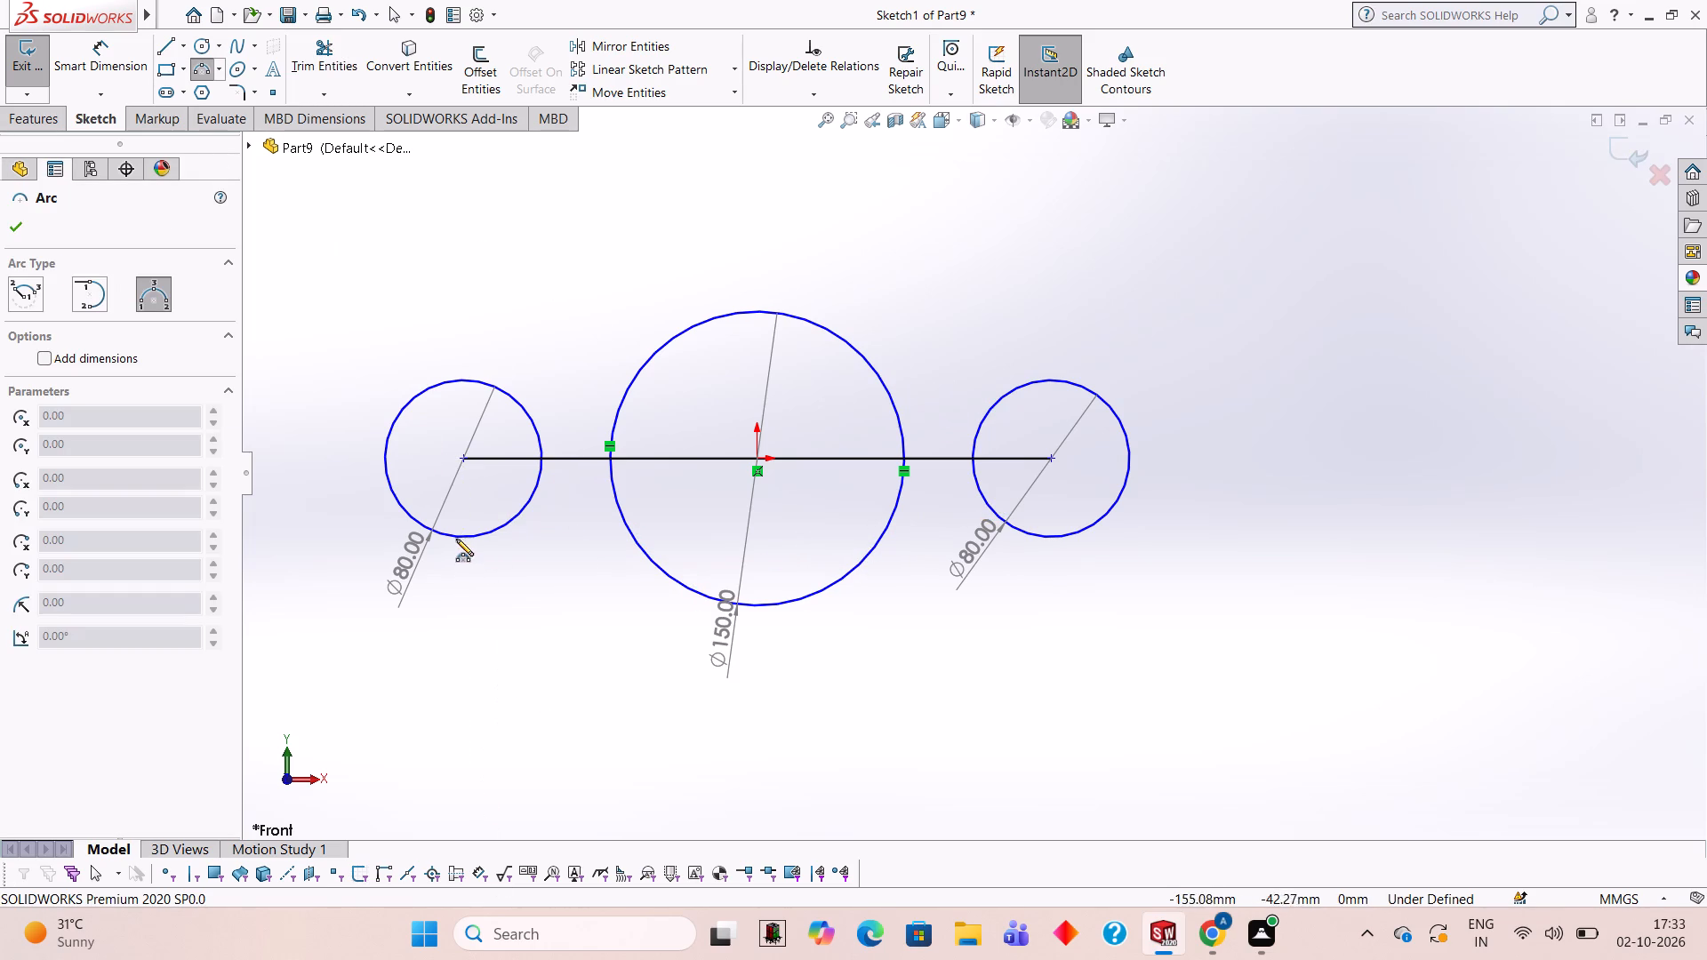
pyautogui.click(461, 535)
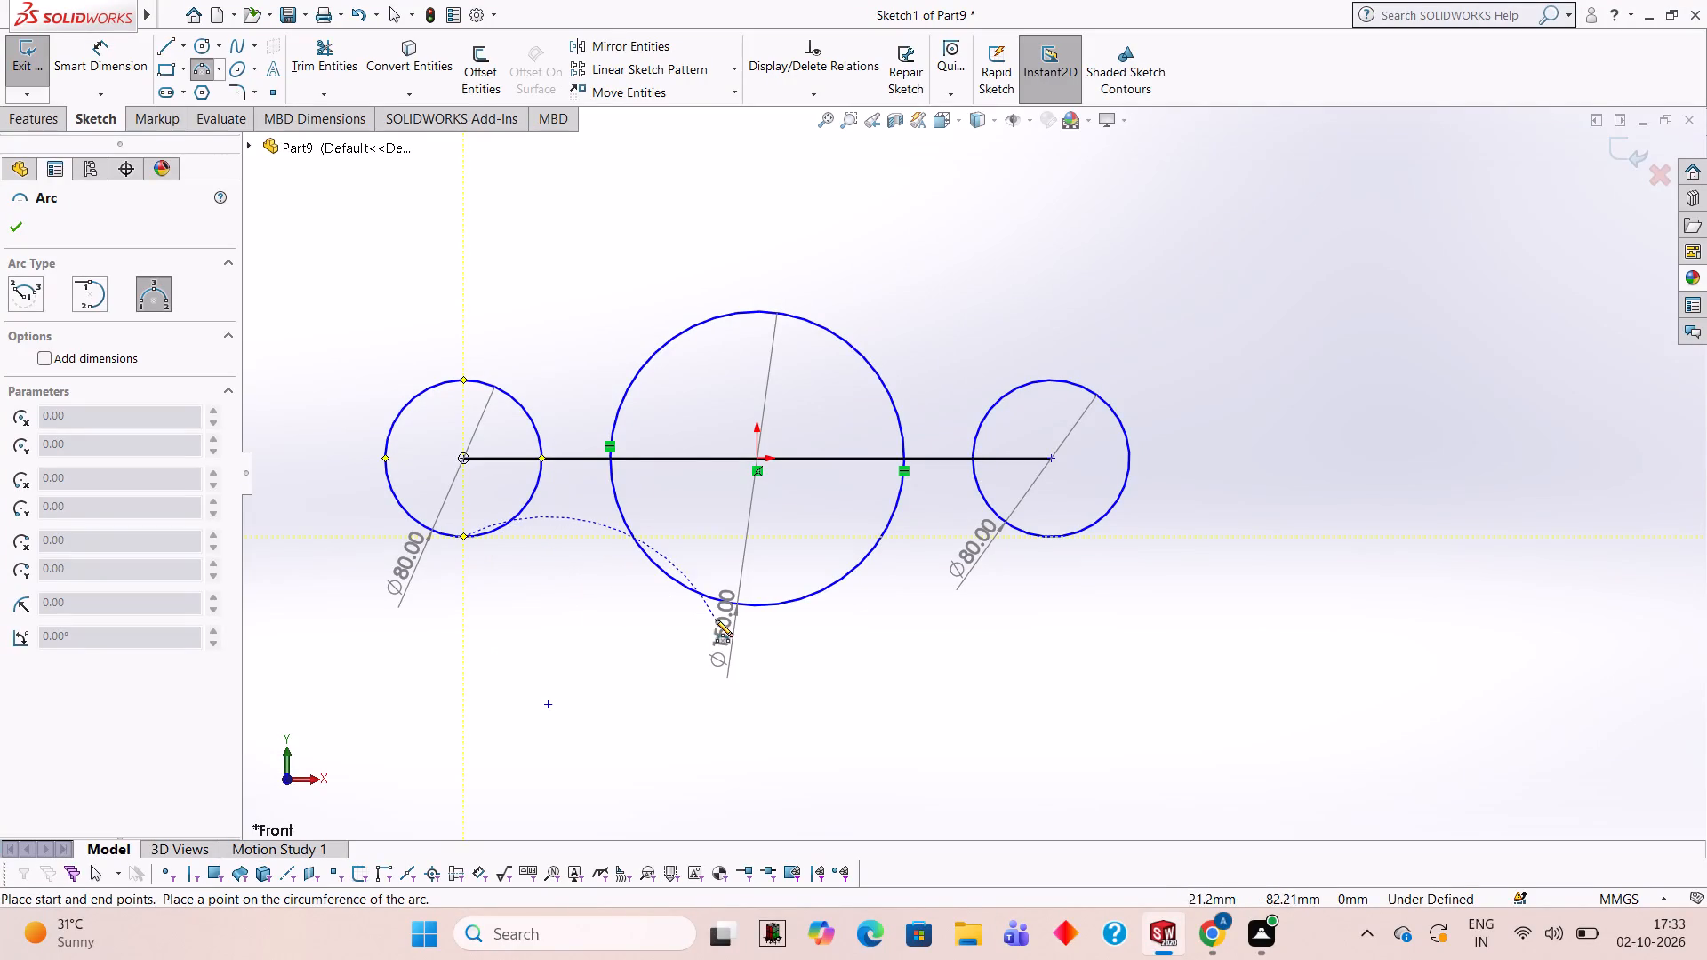
pyautogui.click(704, 597)
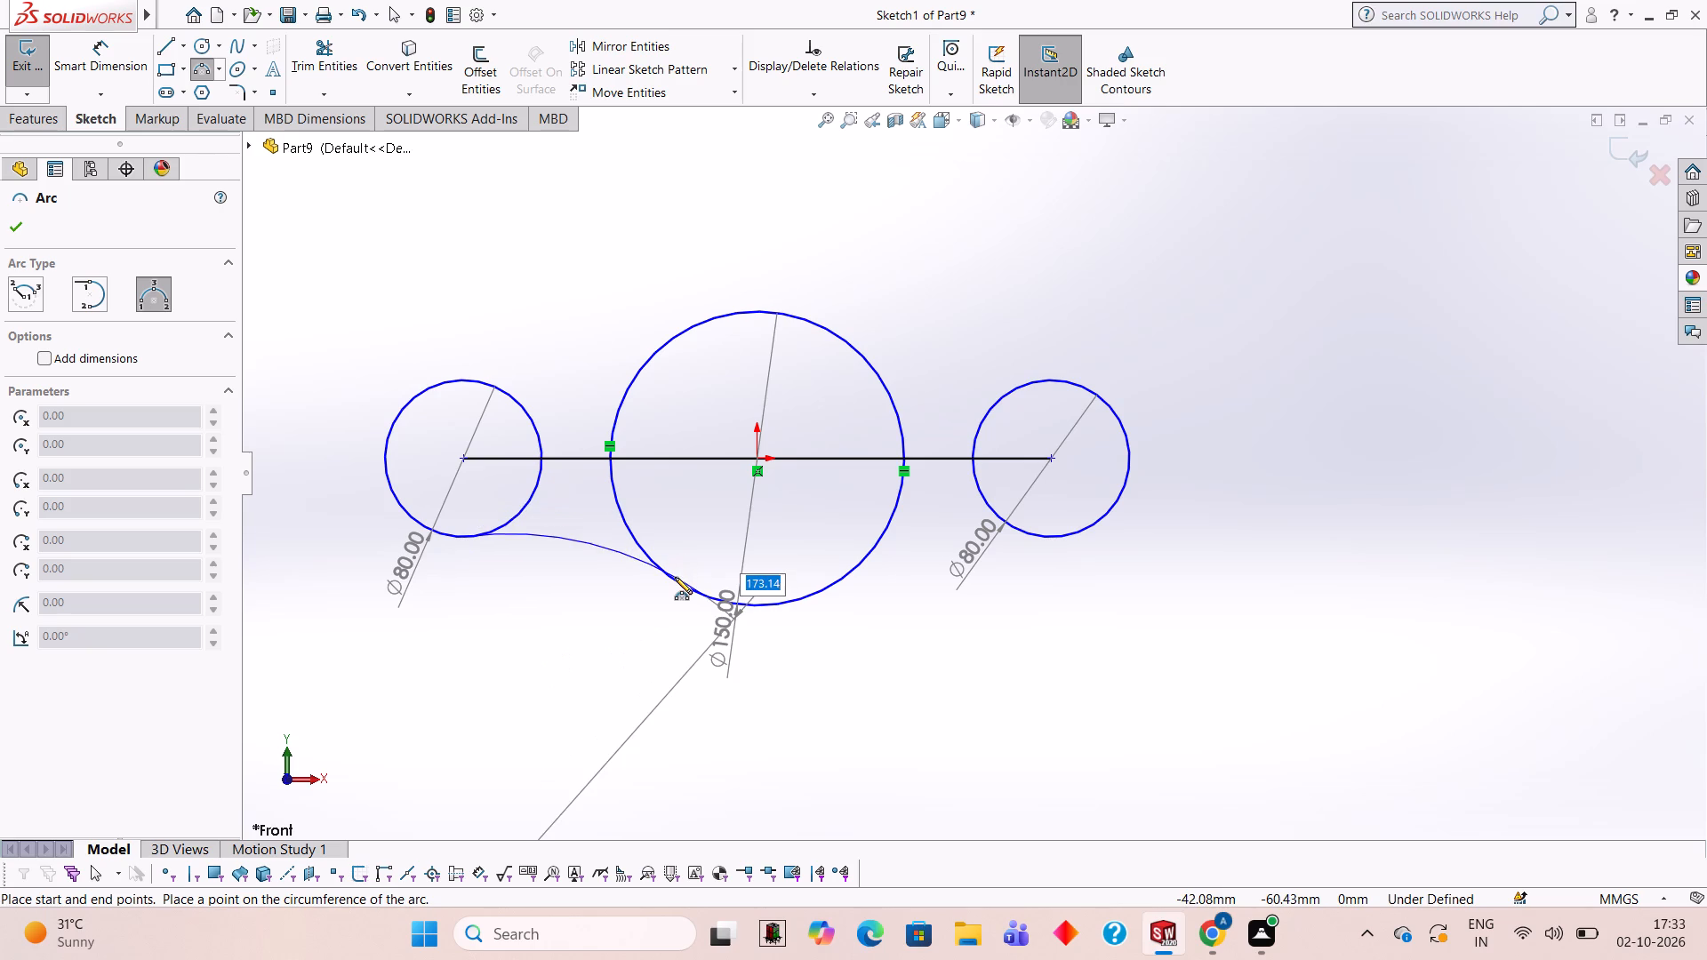
pyautogui.write('100')
pyautogui.press('Return')
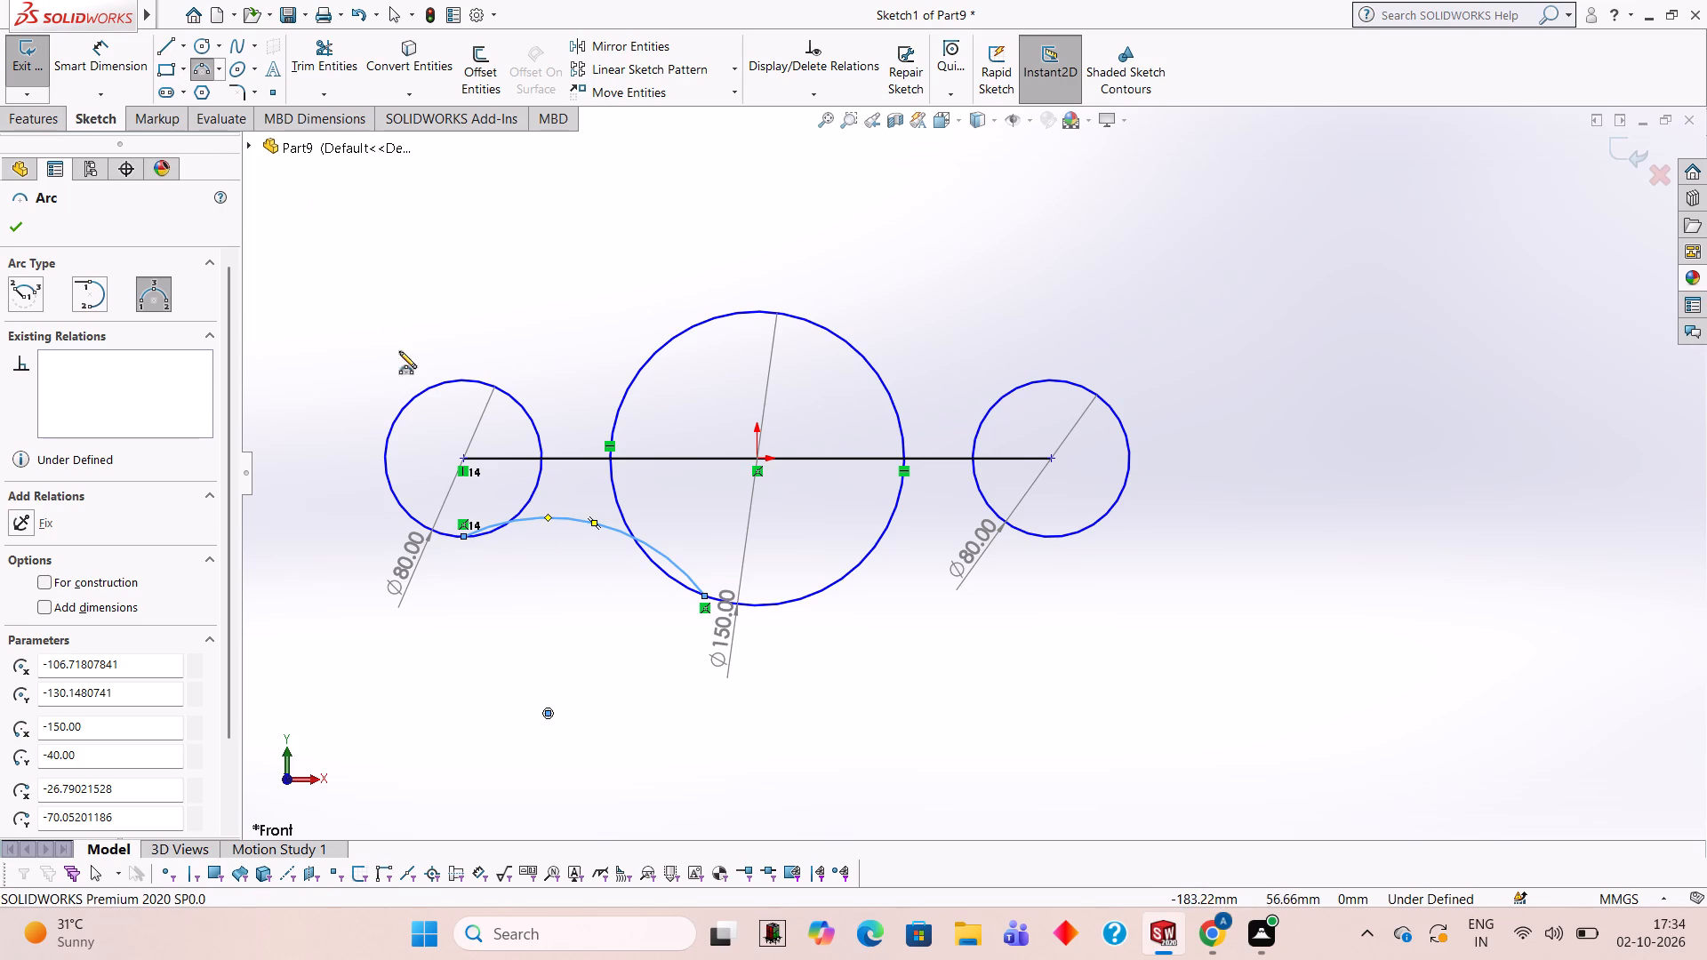
# Draw a 100 mm radius 3-point arc from the left circle's top point to the central circle at about X -27, Y 70 mm.
pyautogui.click(461, 373)
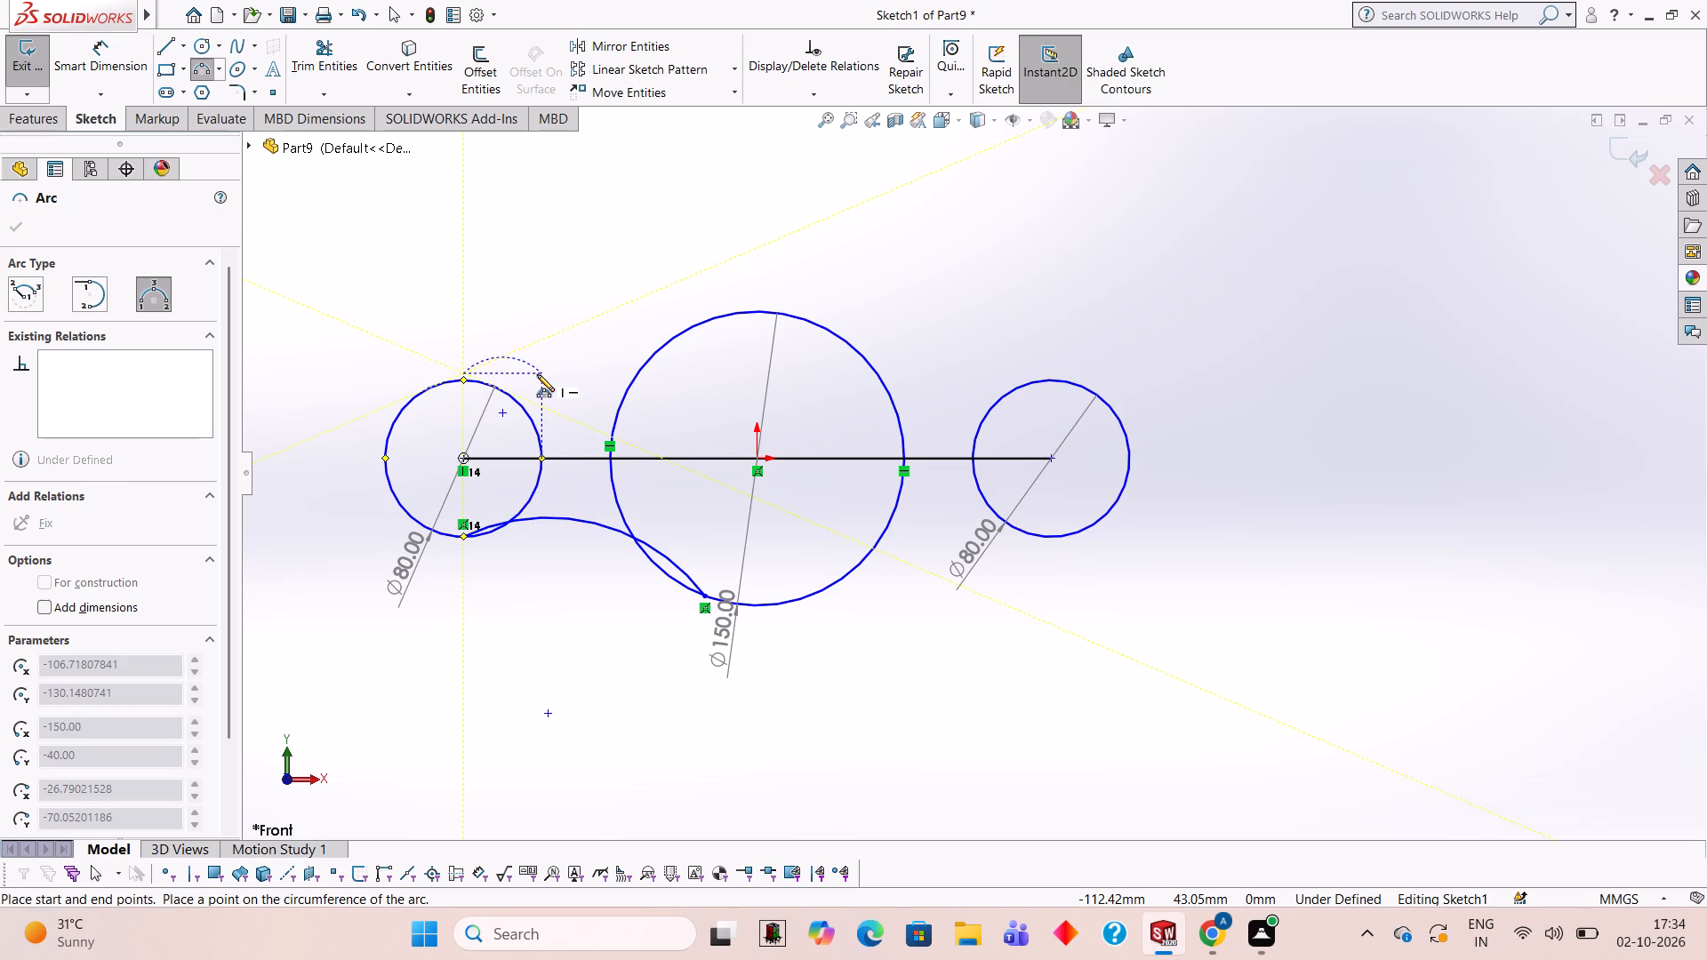
pyautogui.press('Escape')
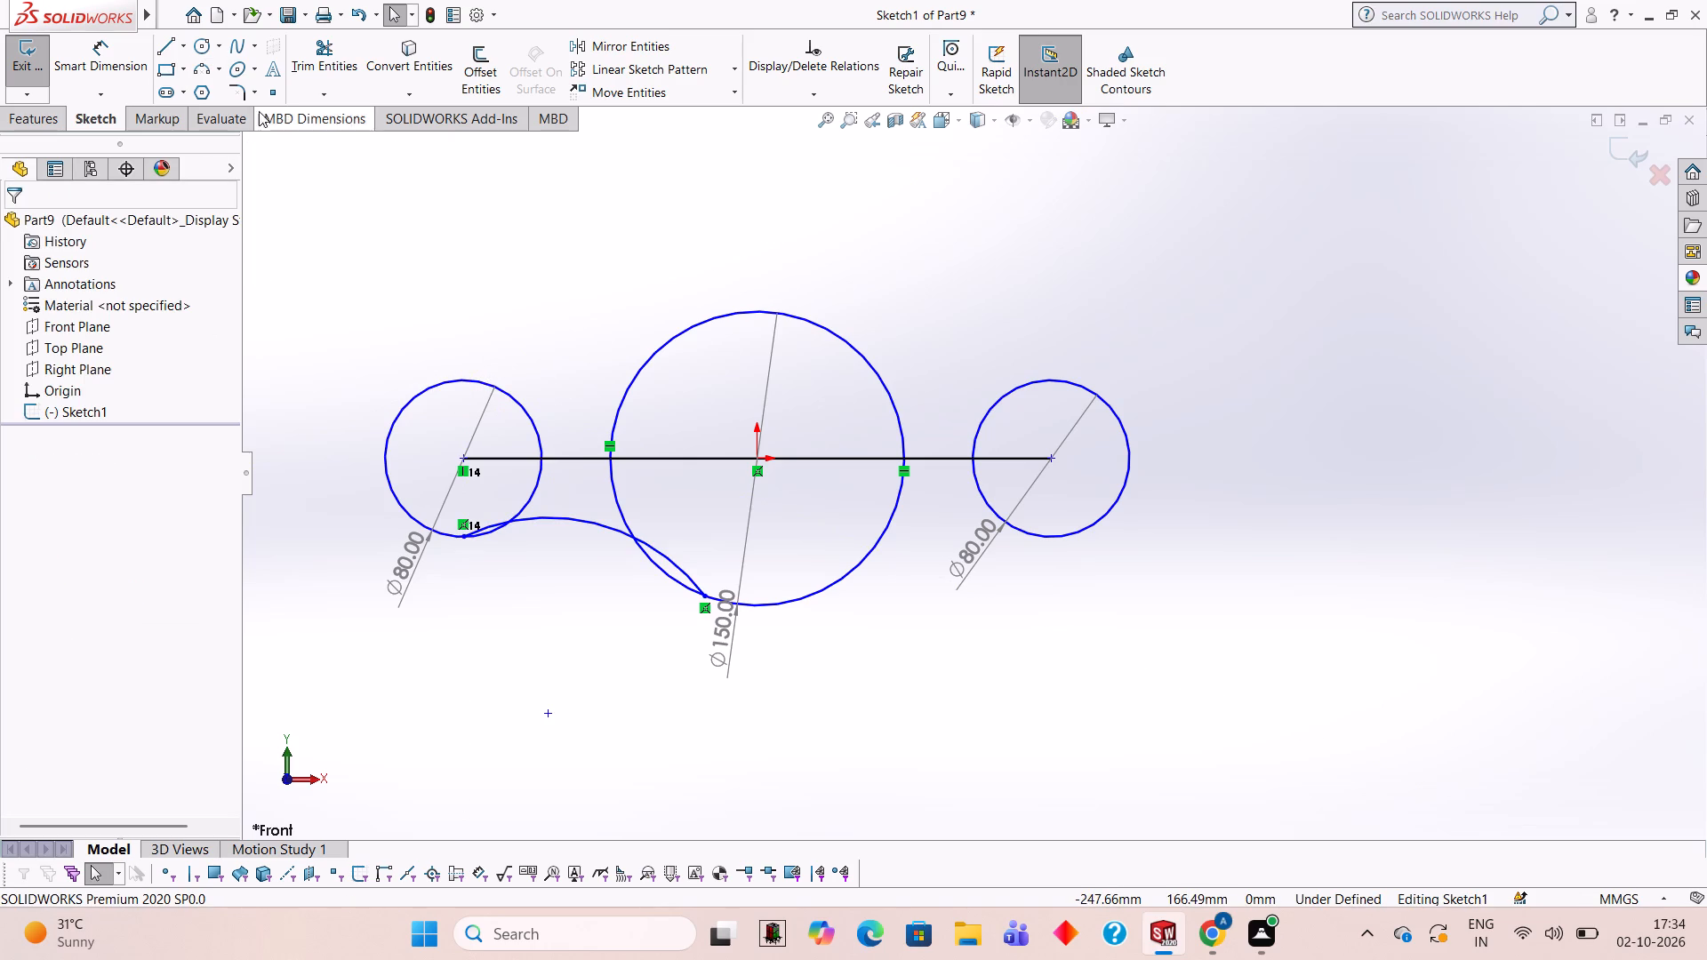
pyautogui.click(209, 67)
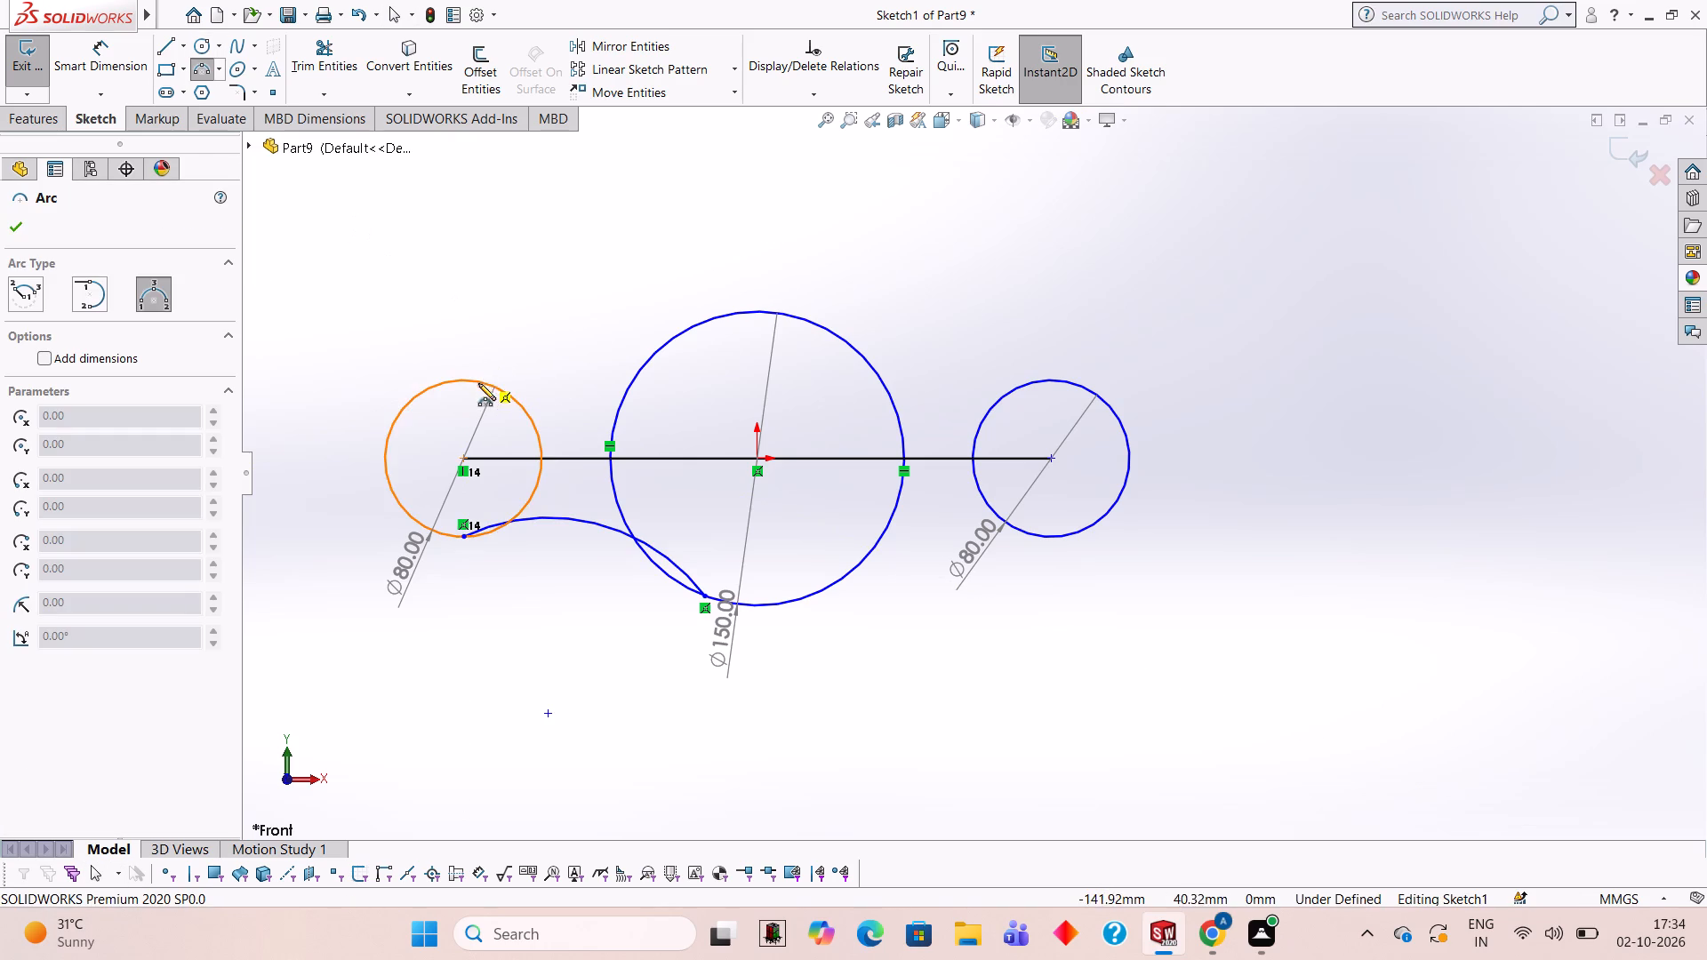
pyautogui.click(462, 376)
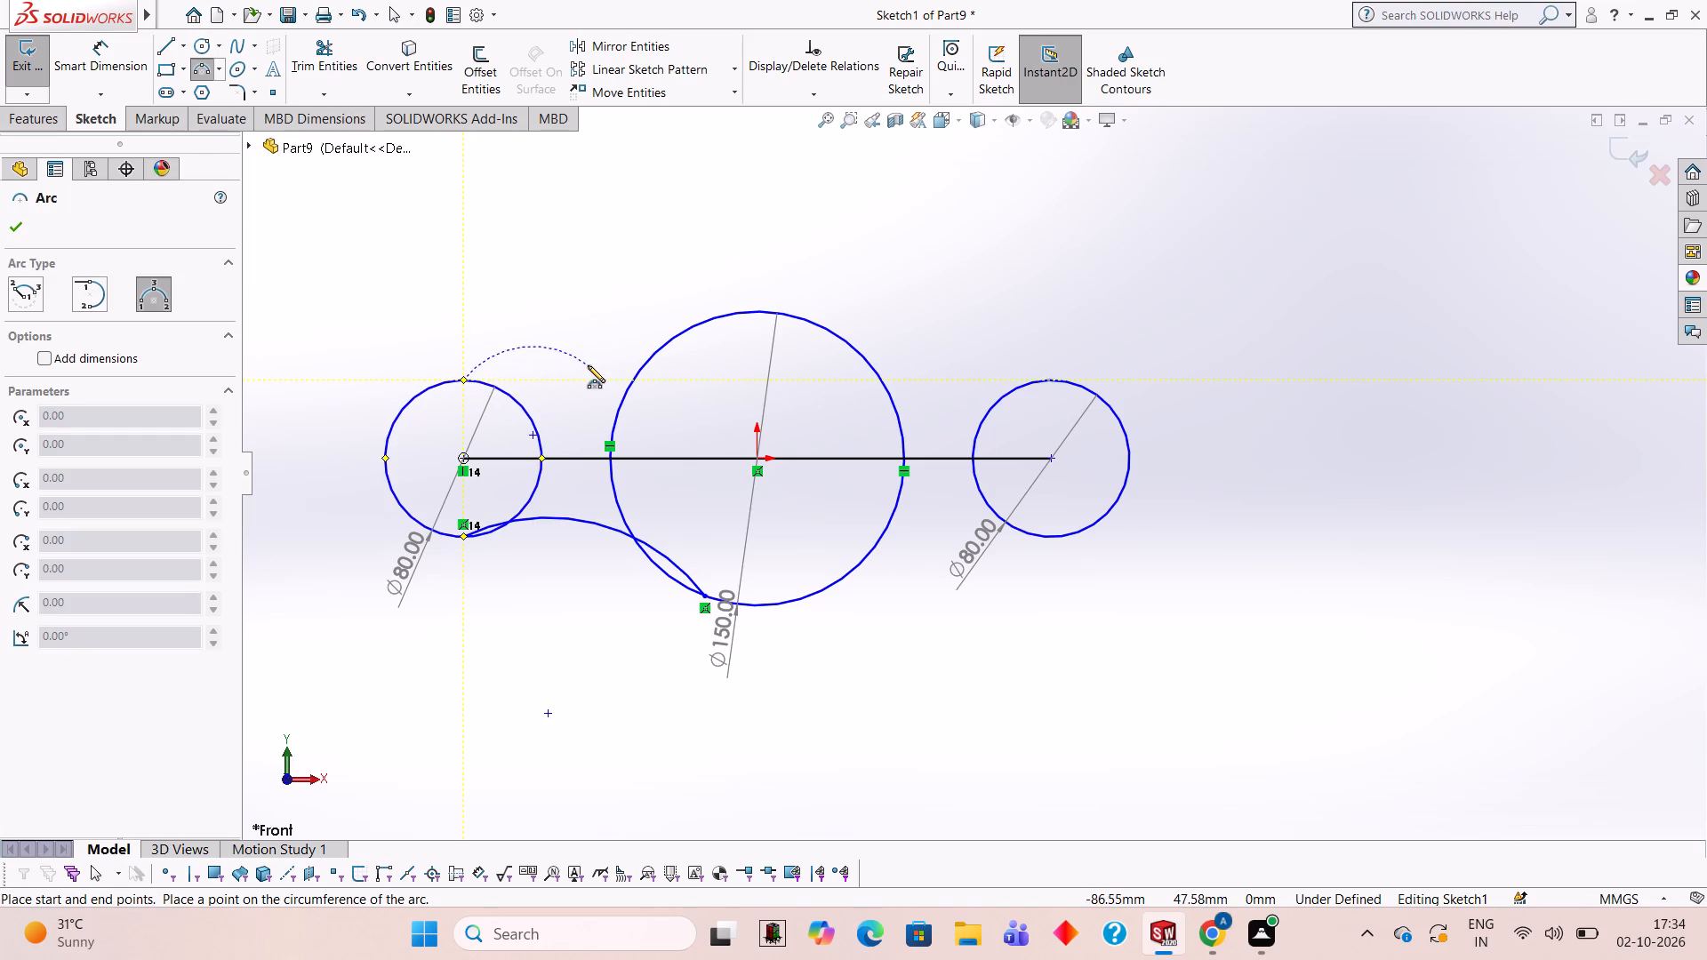
pyautogui.click(704, 318)
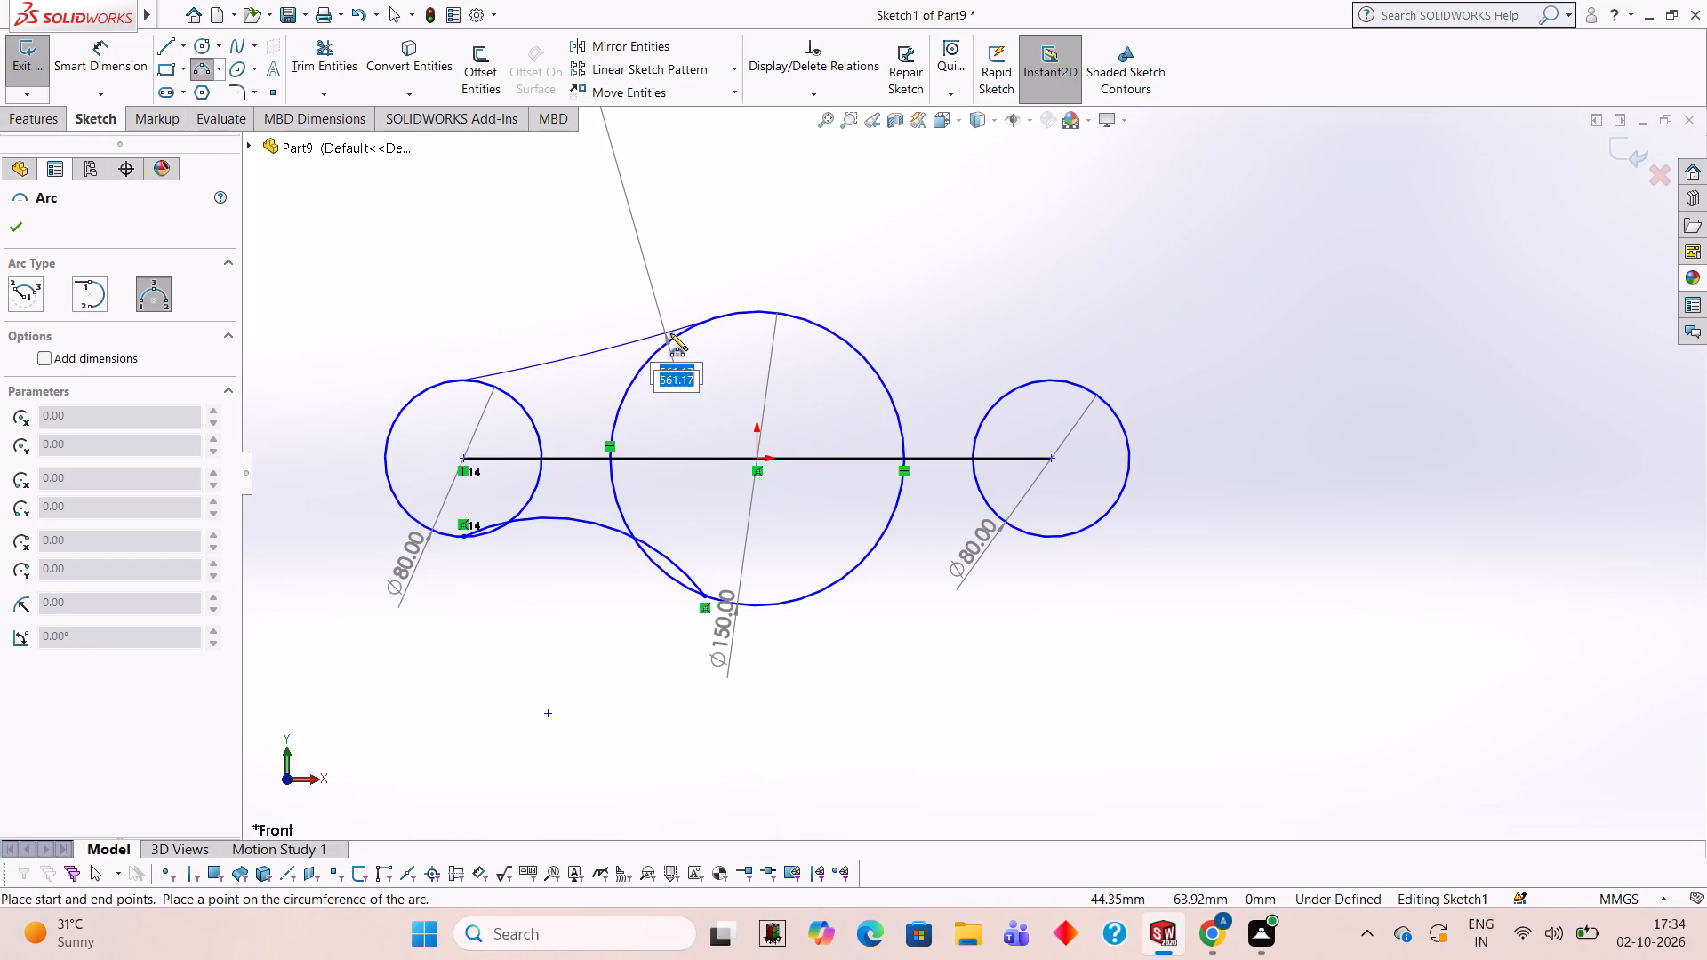
pyautogui.write('100')
pyautogui.press('Return')
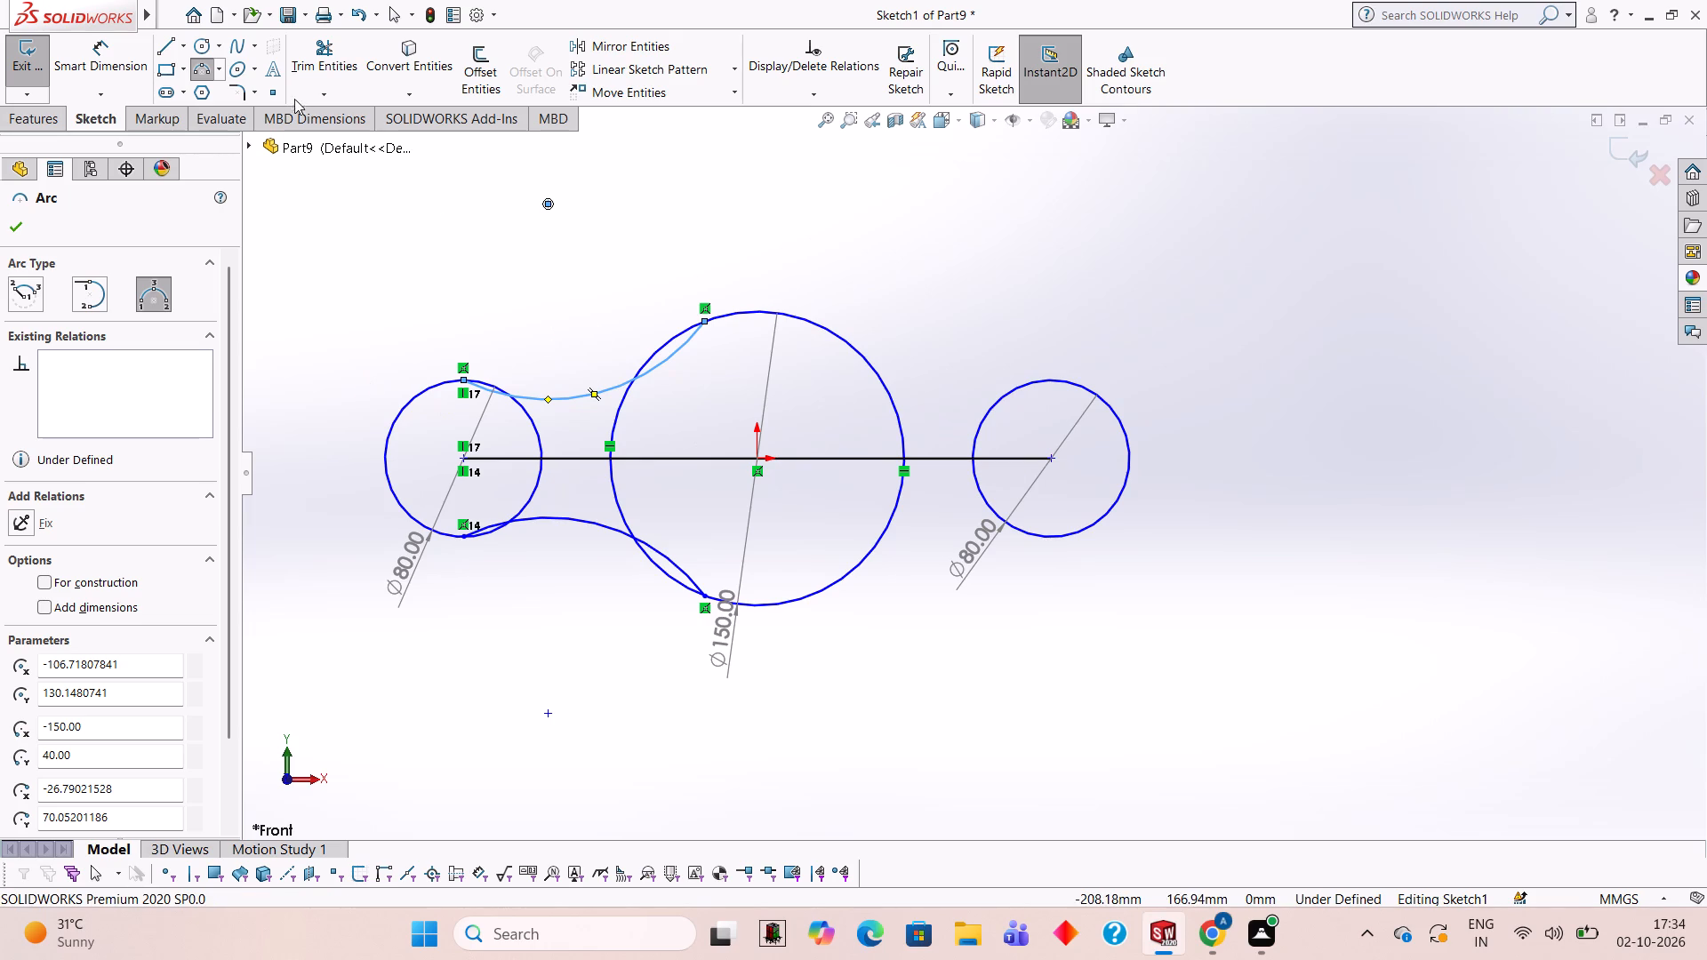
# Draw a 100 mm radius 3-point arc from the central circle at about X 27, Y -70 mm to the right circle's bottom point.
pyautogui.click(810, 594)
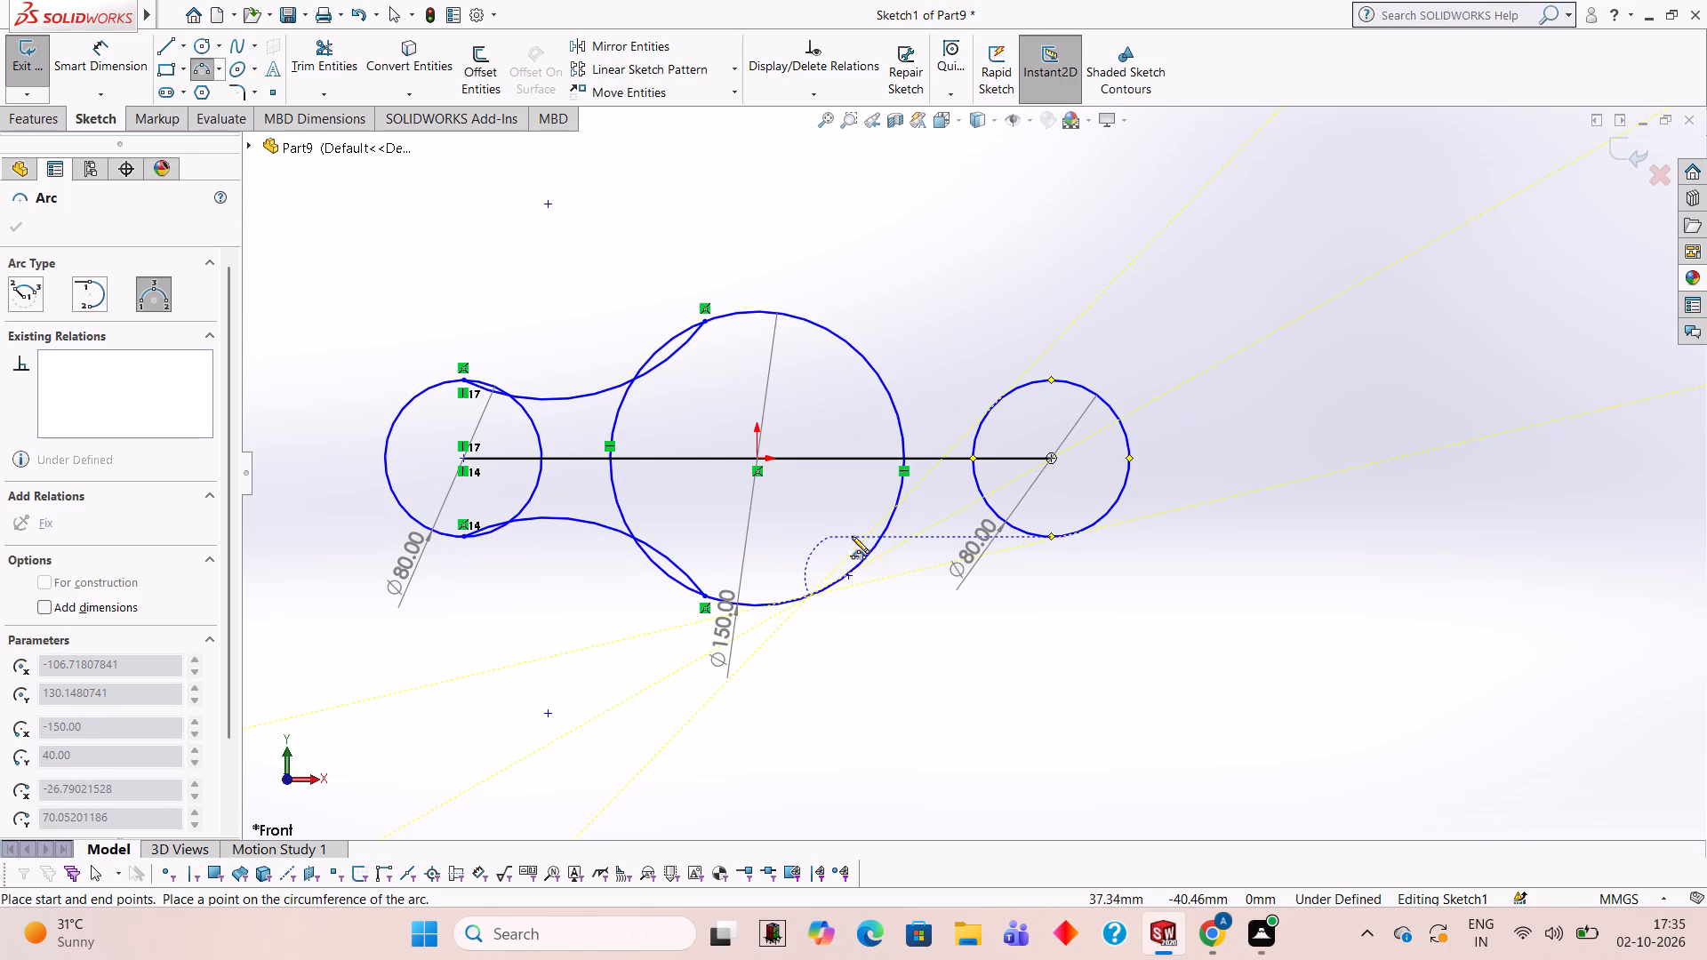
pyautogui.click(1047, 536)
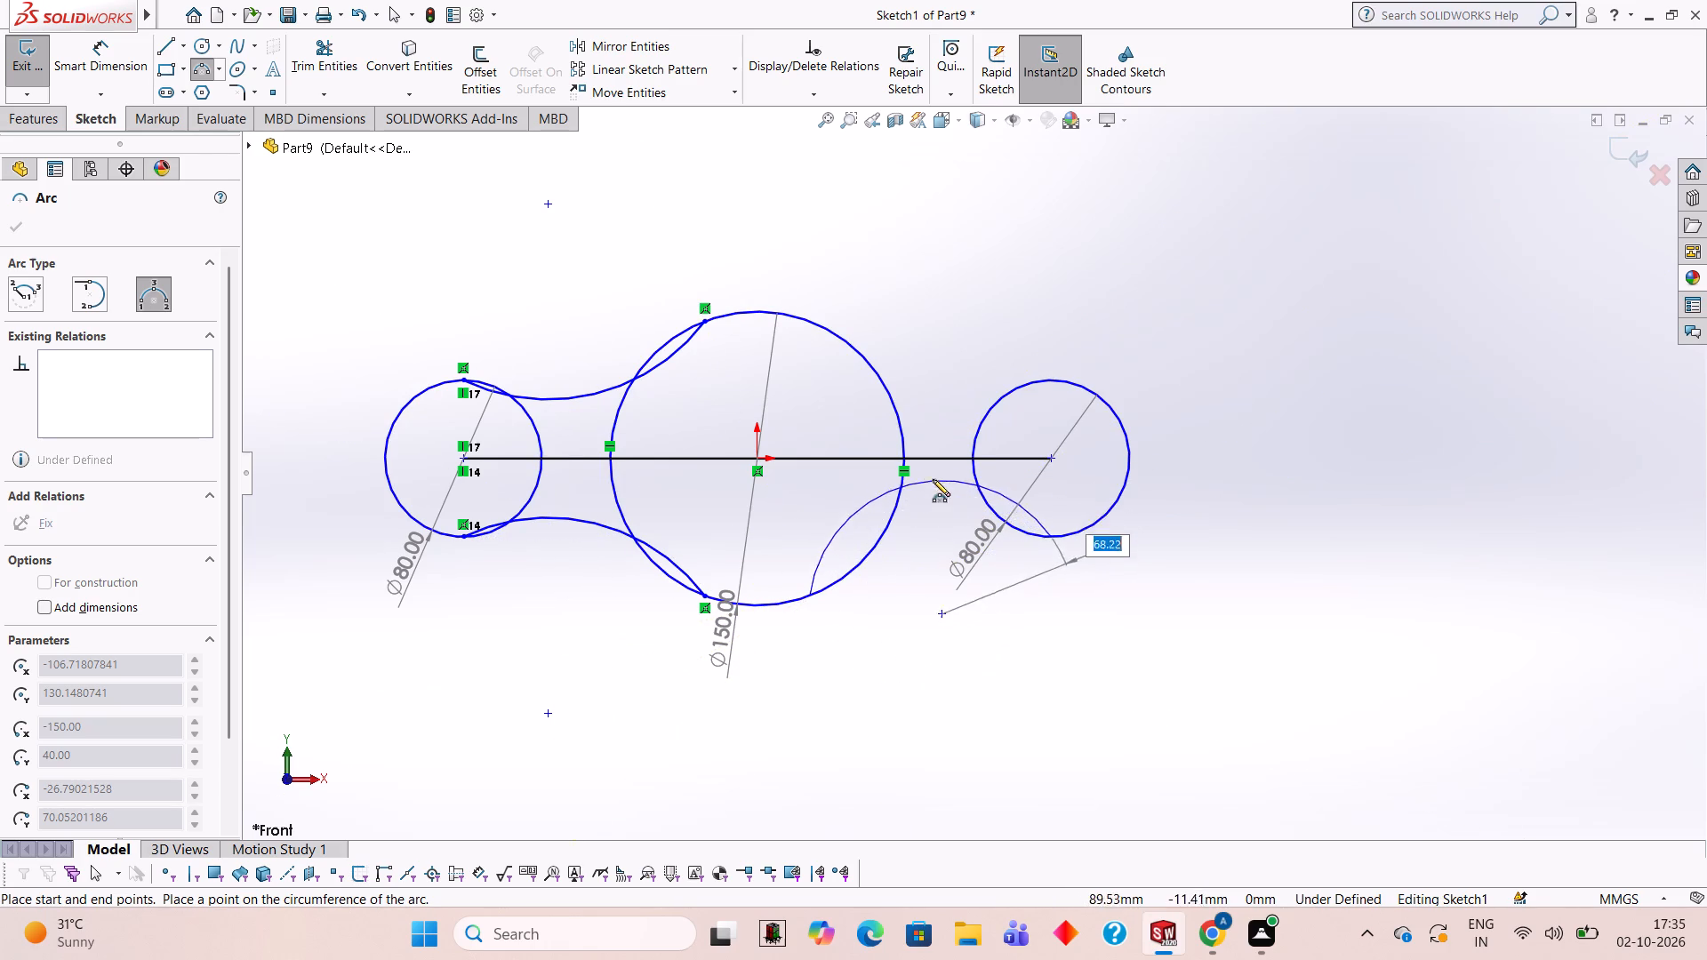
pyautogui.write('100')
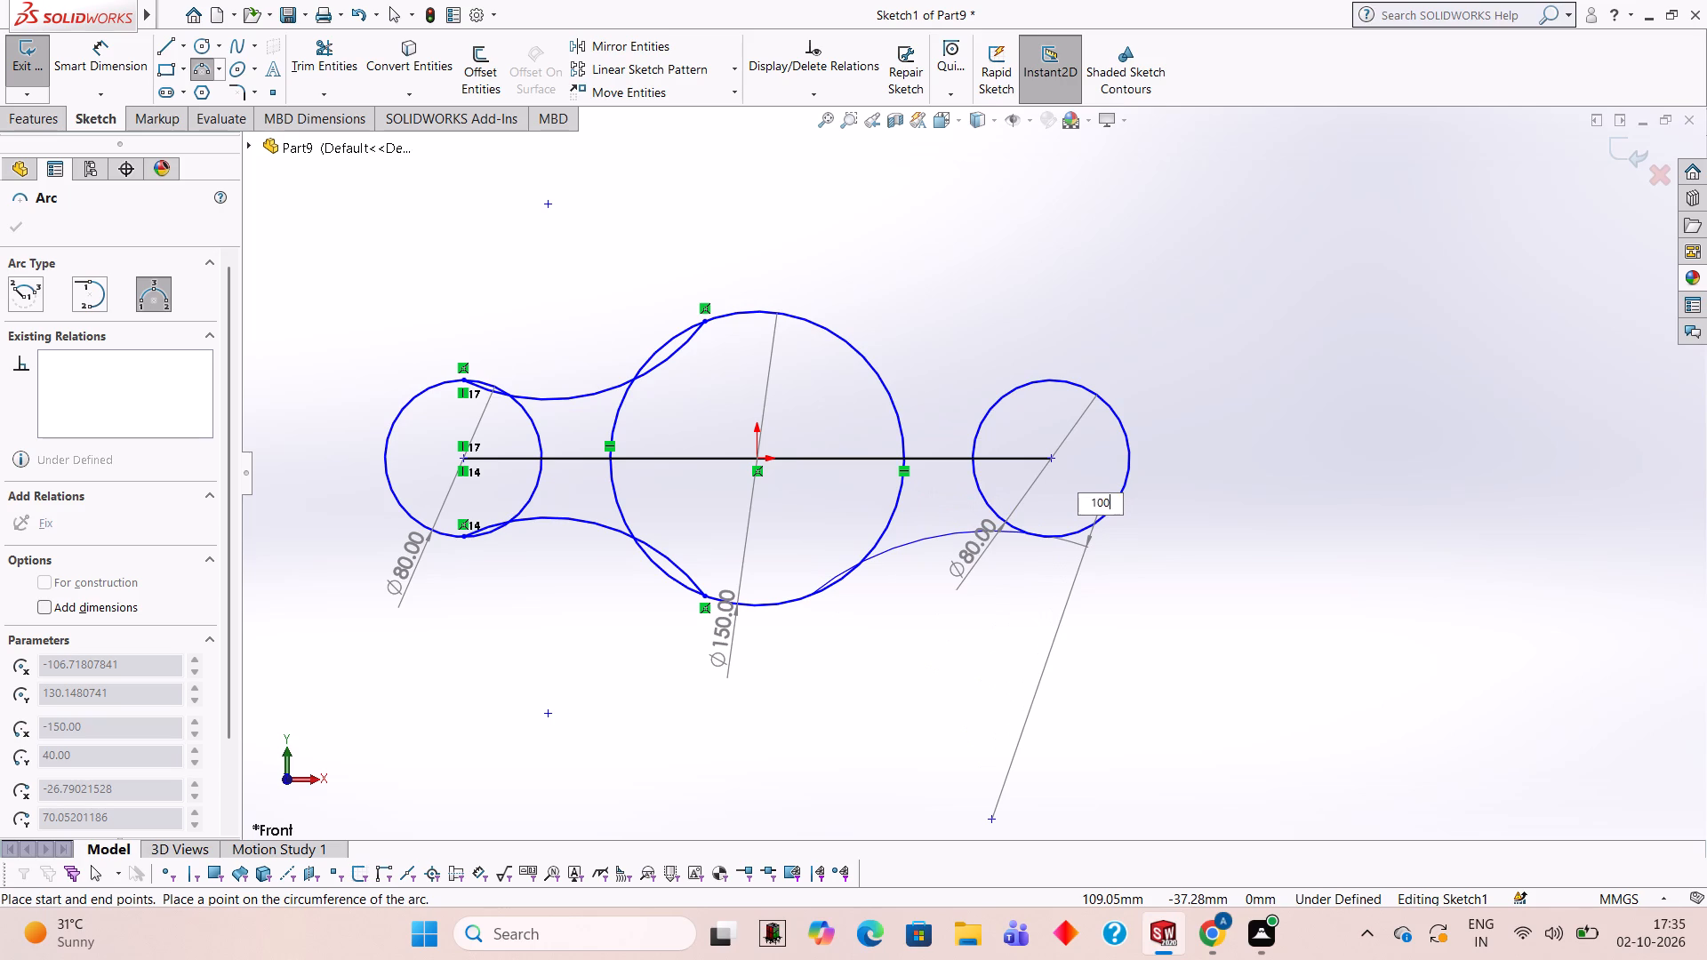
pyautogui.press('Return')
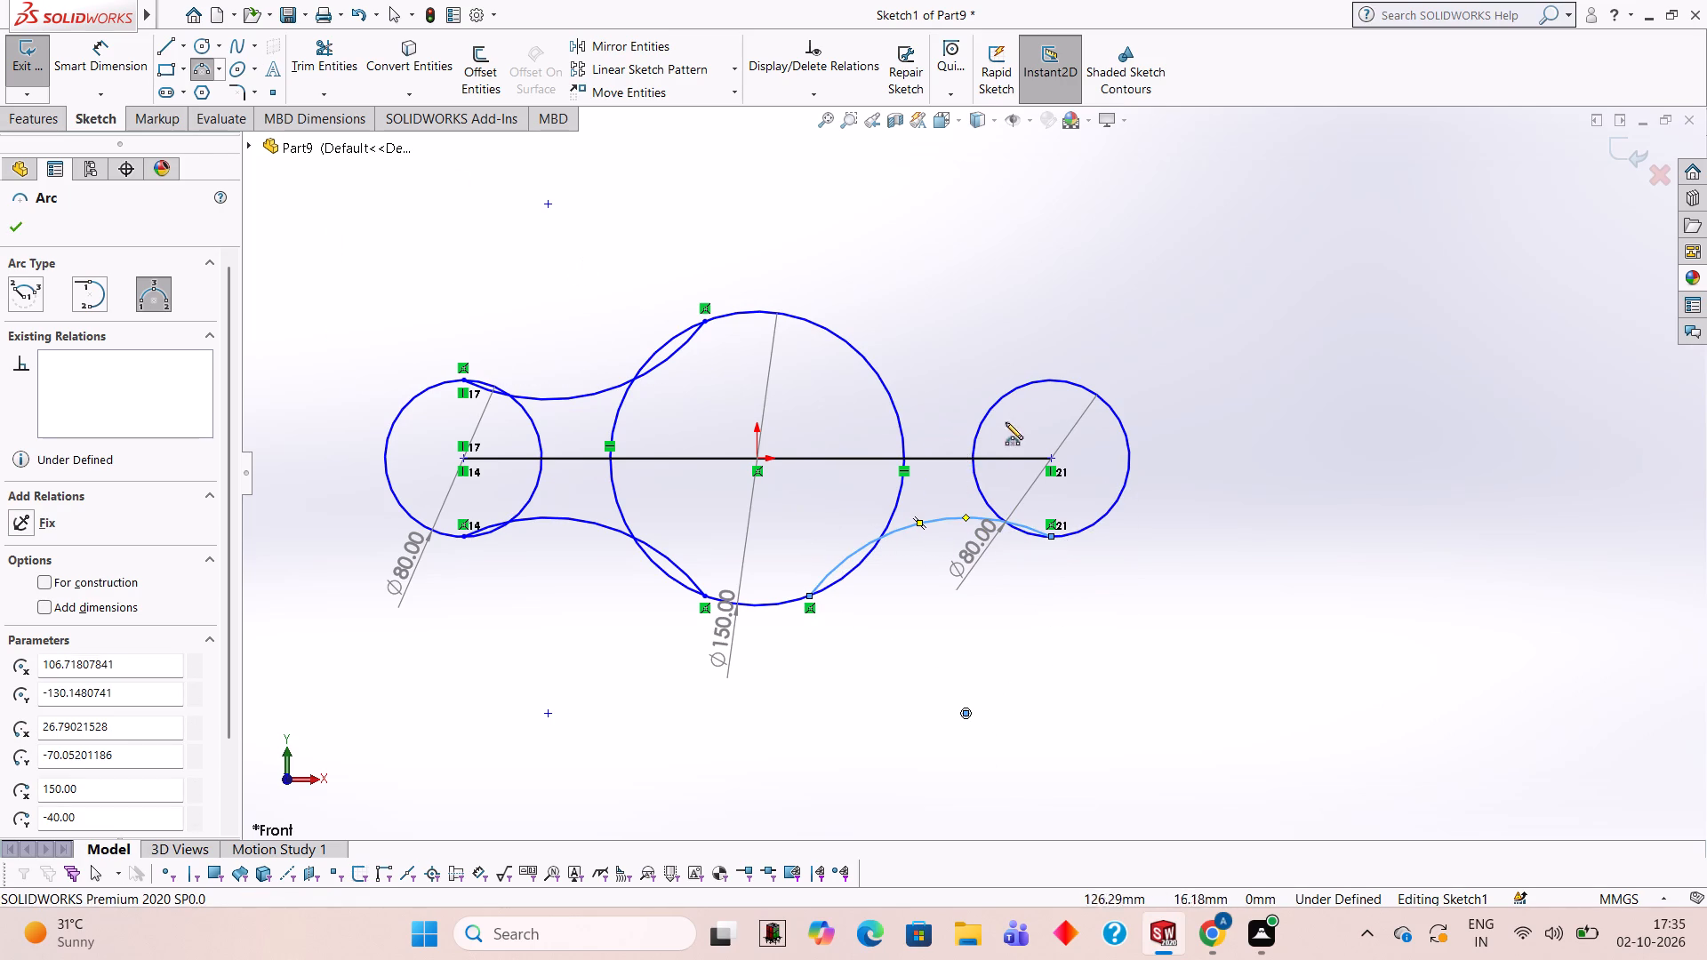
# Draw a 100 mm radius 3-point arc from the right circle's top point to the central circle at about X 27, Y 70 mm.
pyautogui.click(1053, 377)
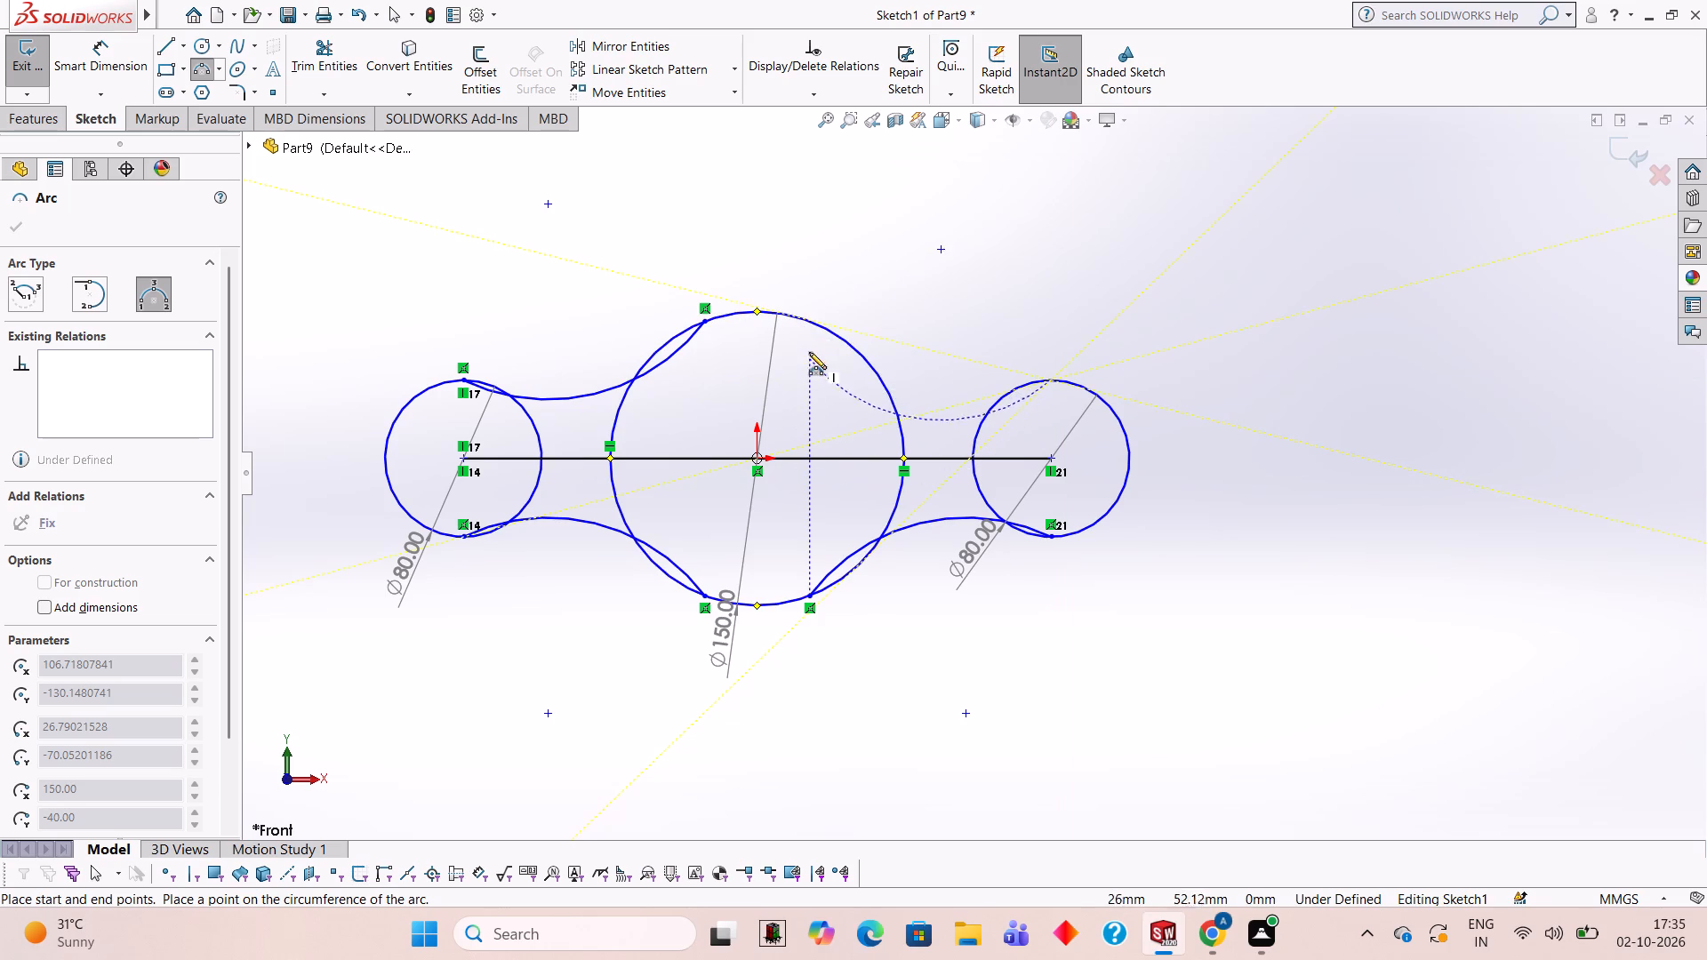
pyautogui.click(809, 317)
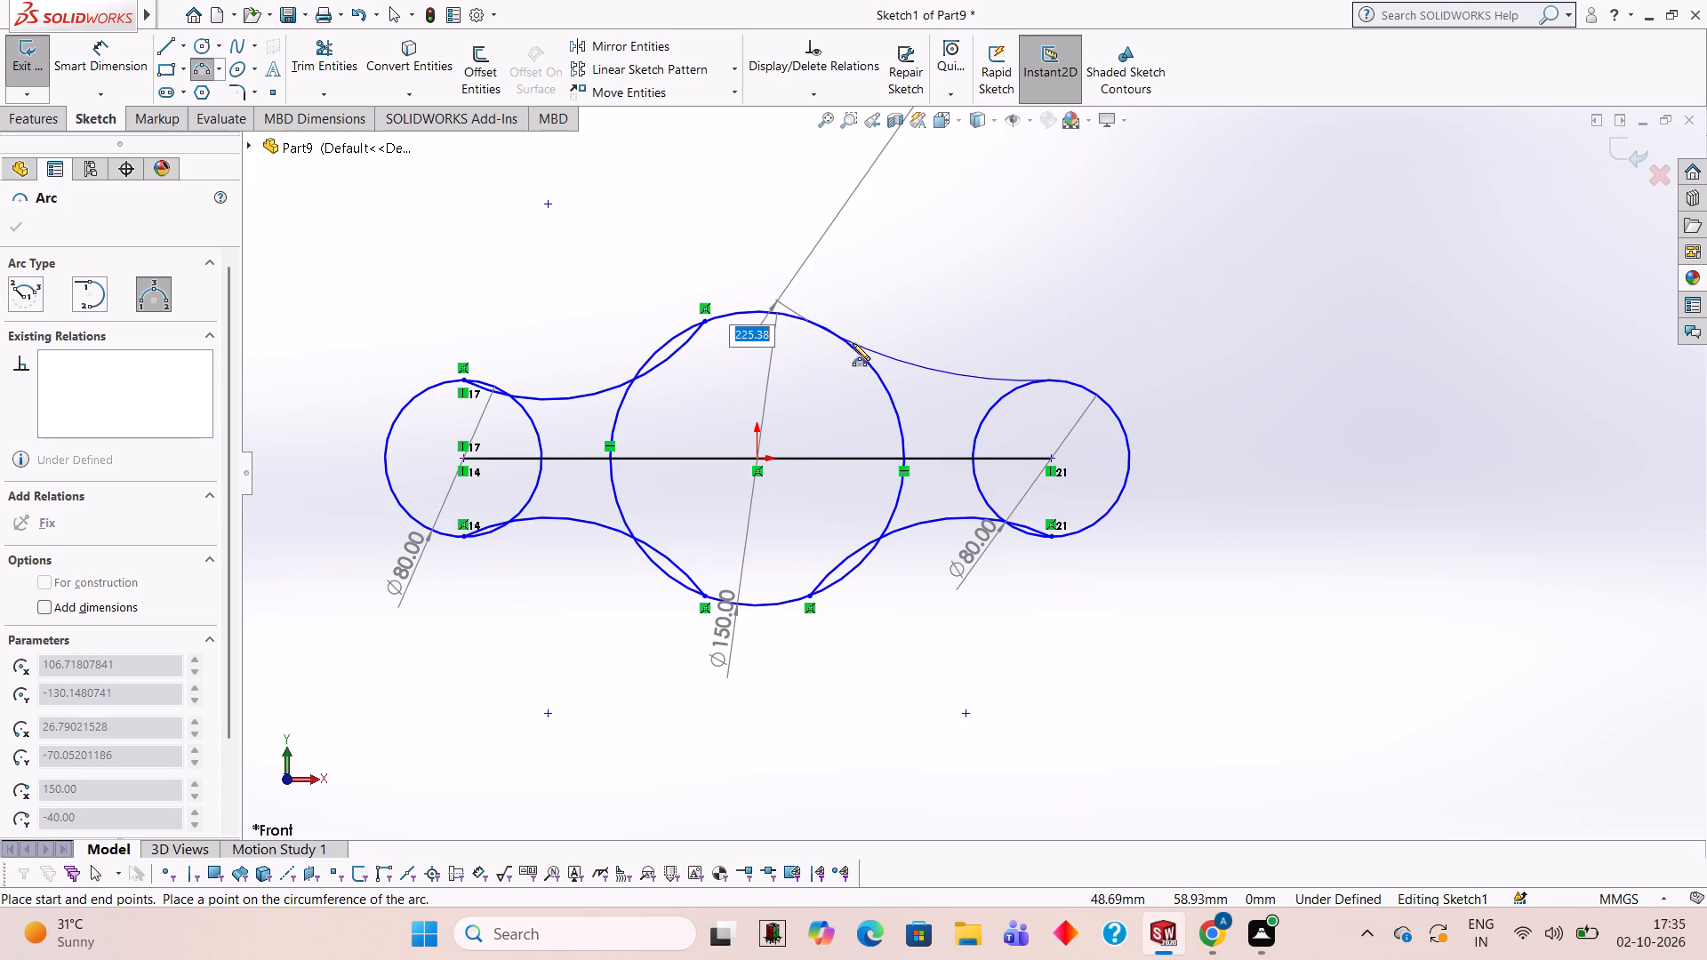
pyautogui.press('1')
pyautogui.write('00')
pyautogui.press('Return')
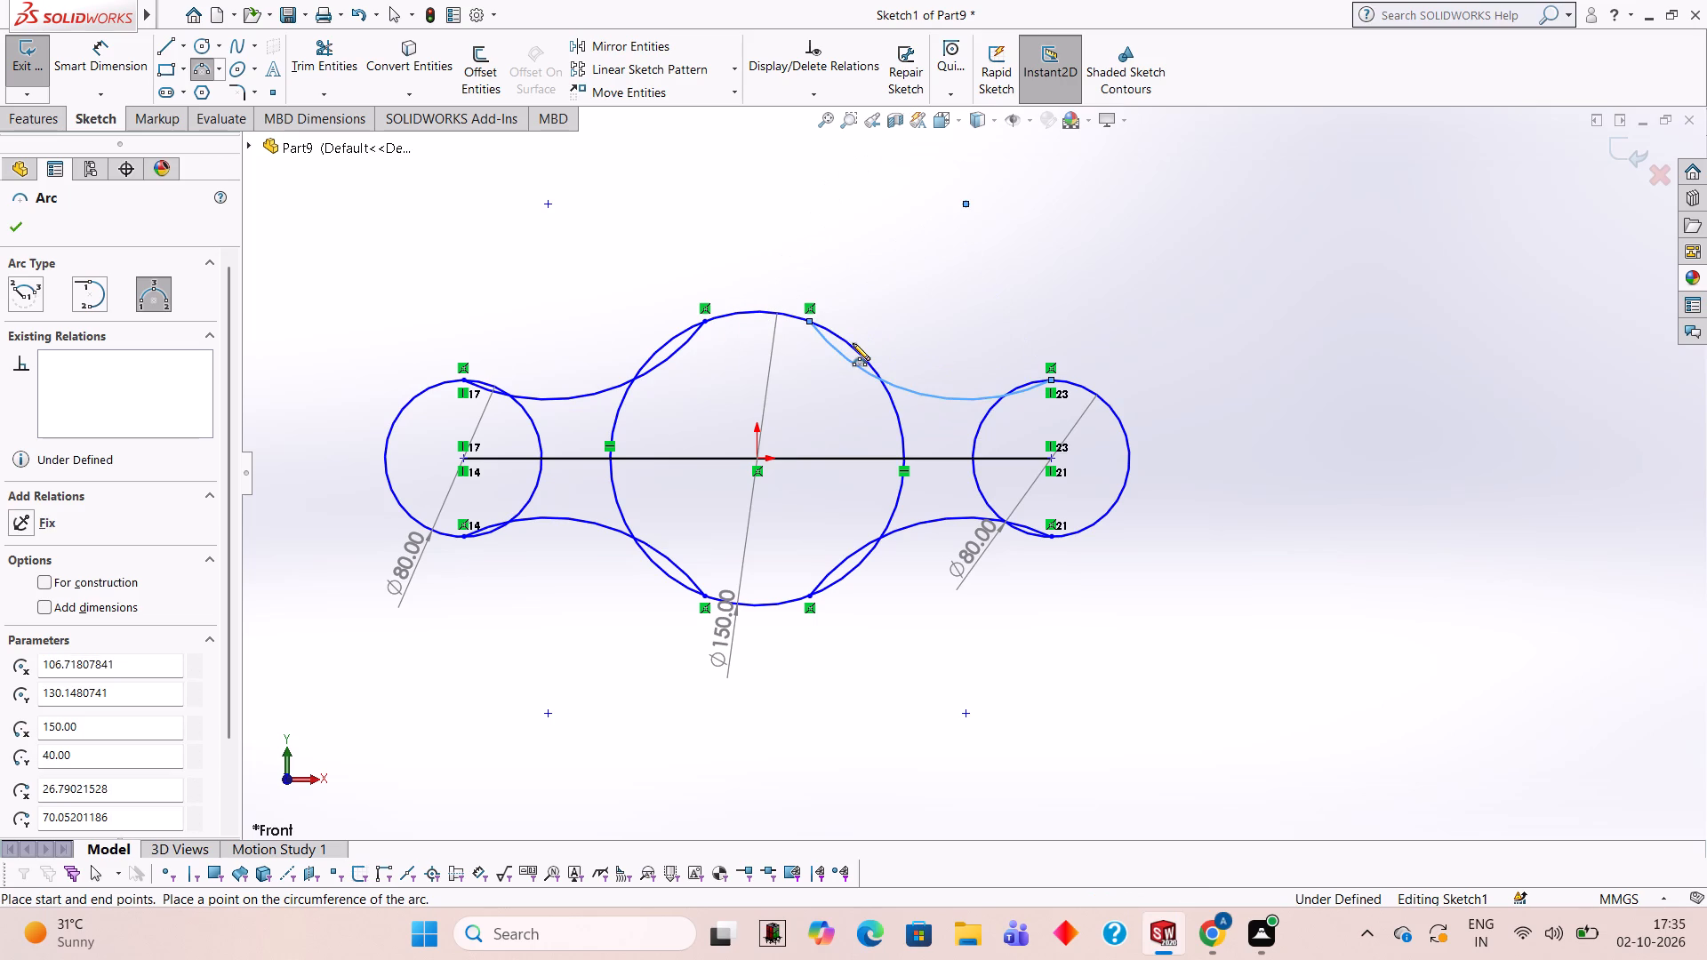
# Trim the ends of the two upper connecting arcs that lie inside the central circle, using Trim to closest.
pyautogui.click(315, 71)
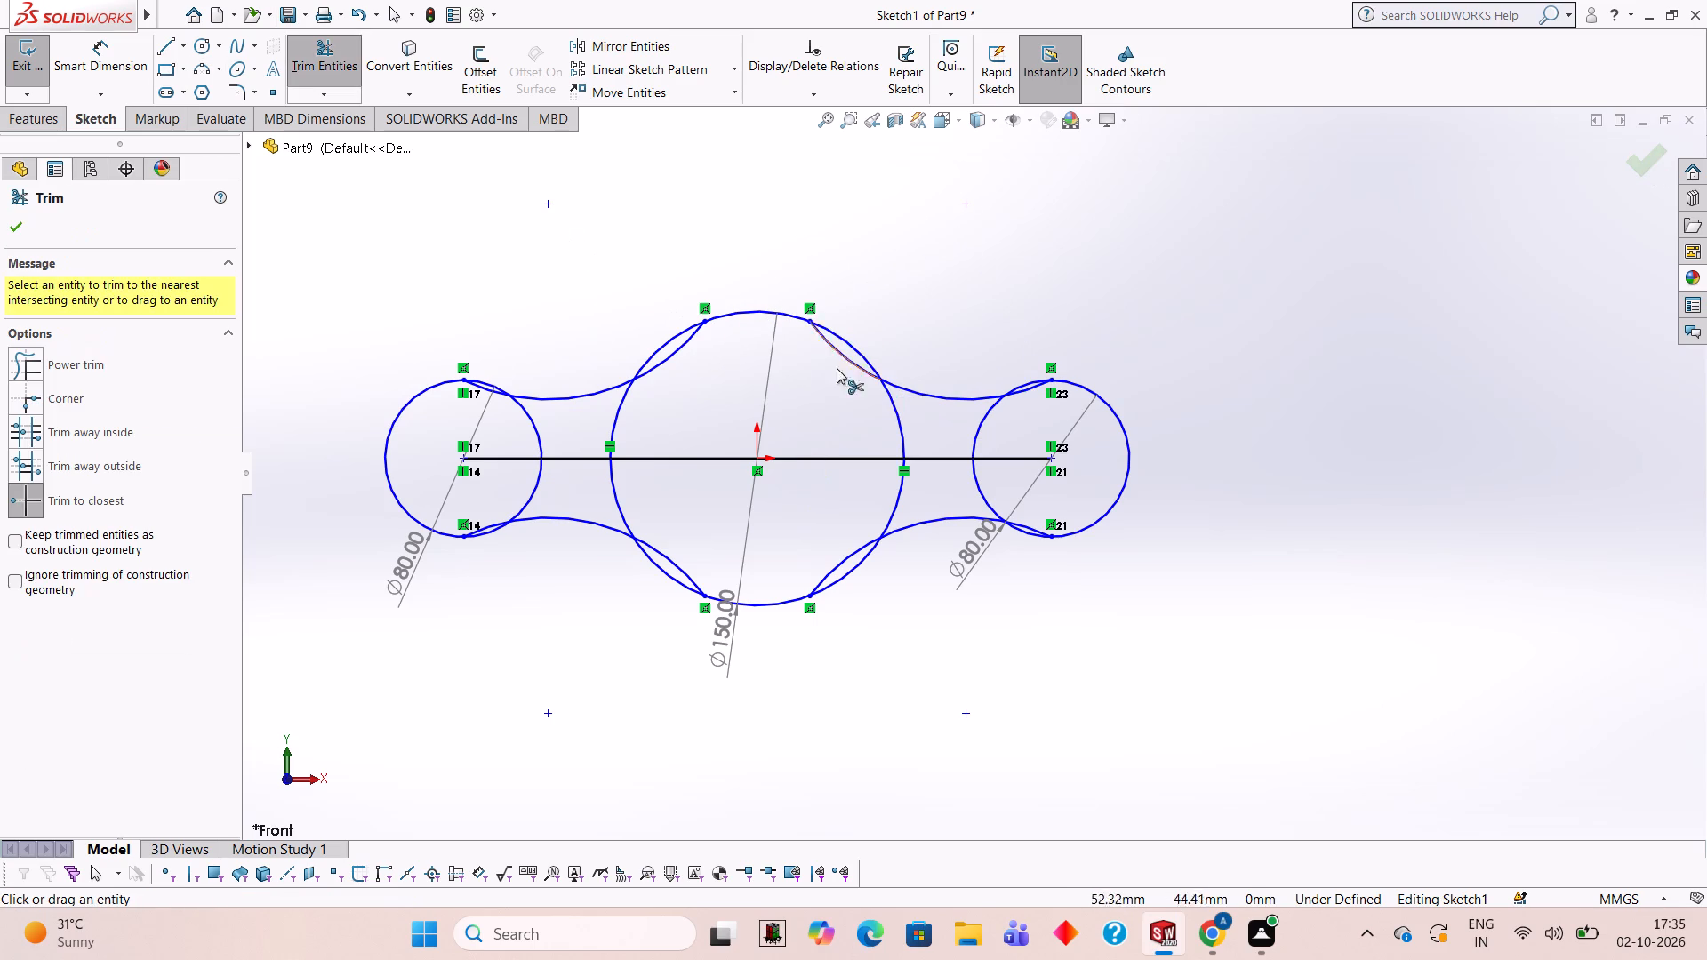
pyautogui.click(690, 341)
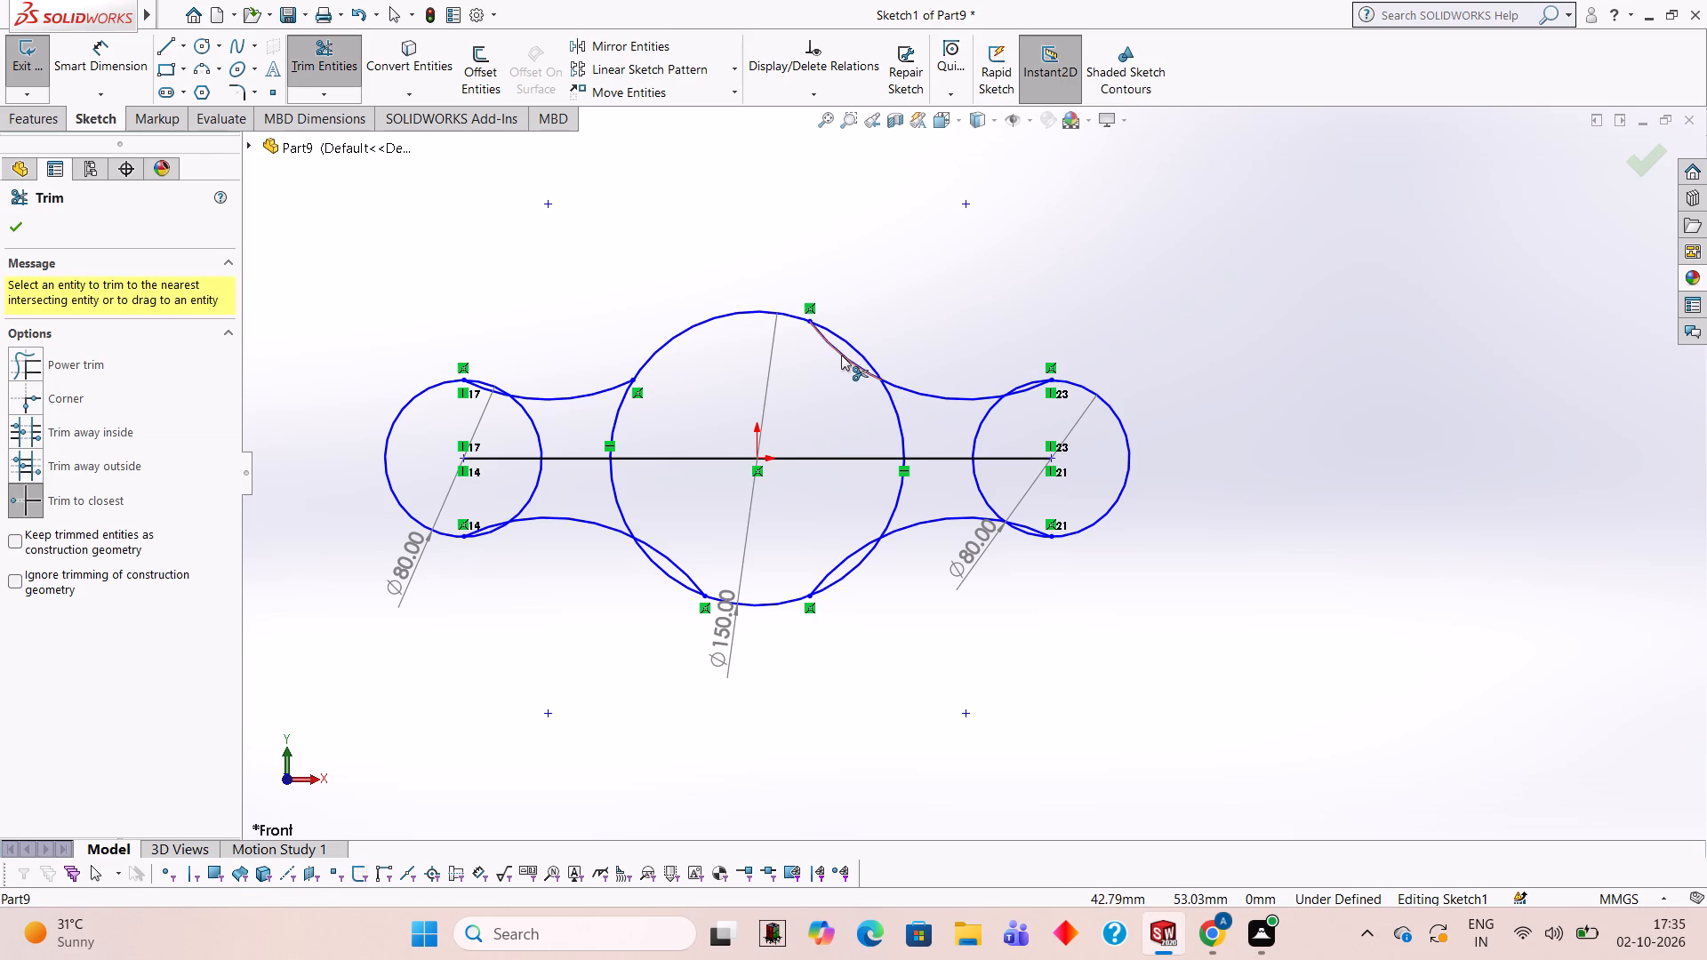
pyautogui.click(841, 355)
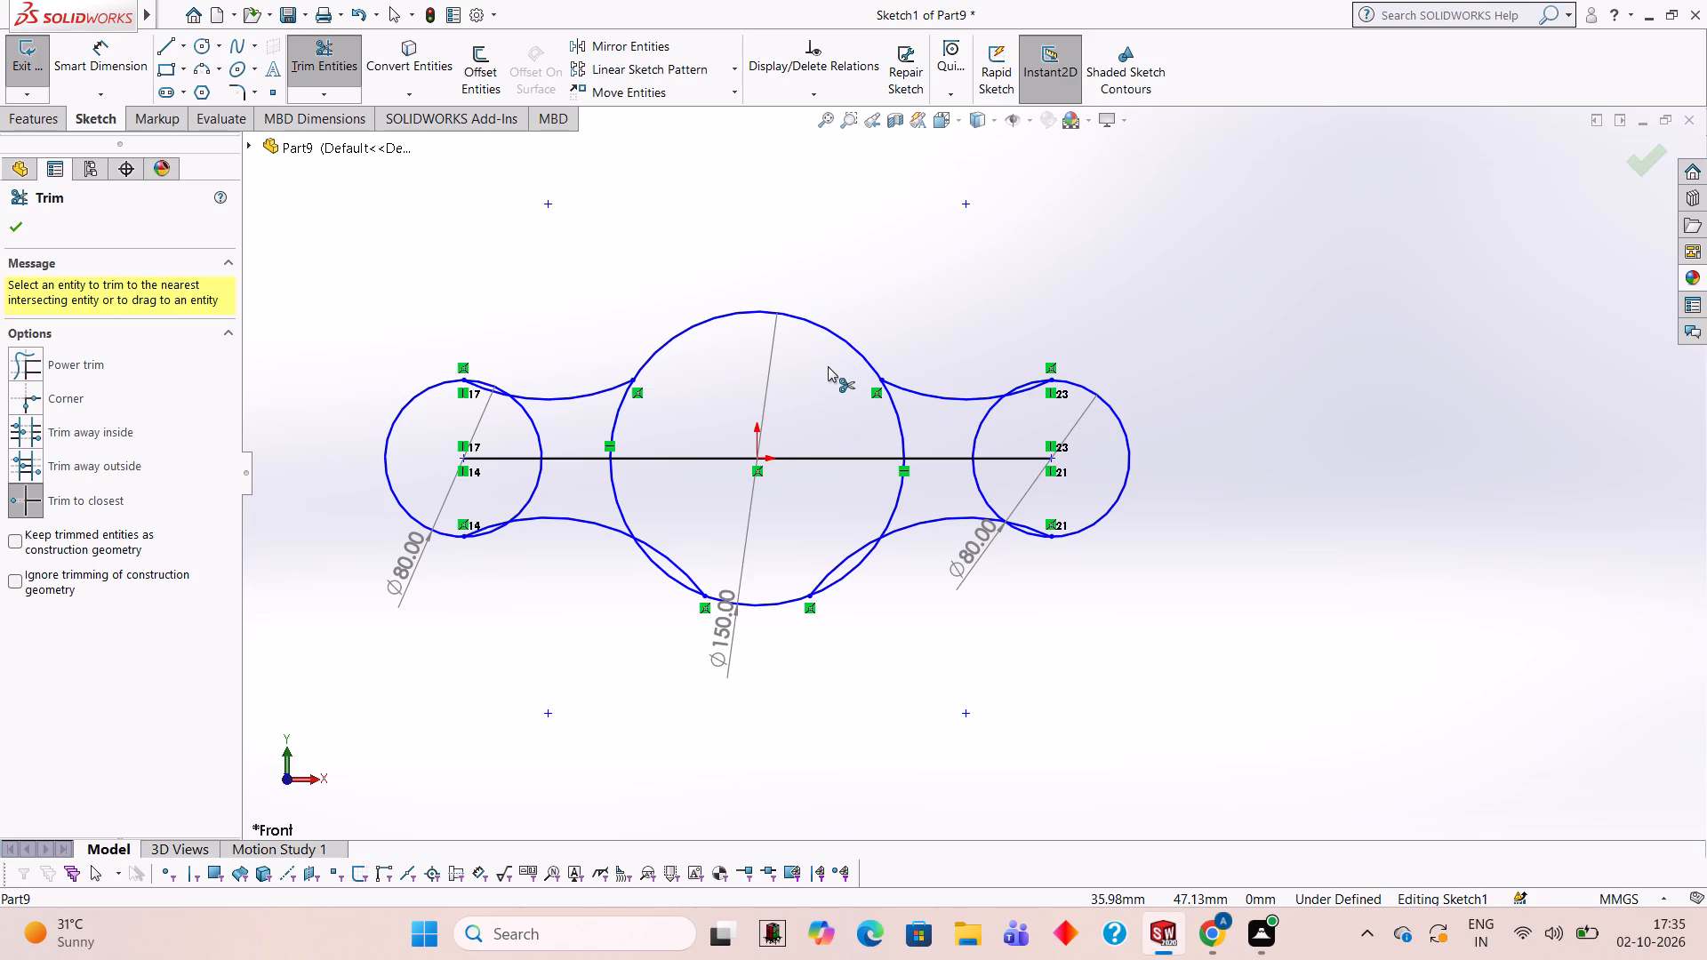
# Trim the central circle's side portions between the connecting arcs and the two lower arcs' ends inside that circle.
pyautogui.click(613, 412)
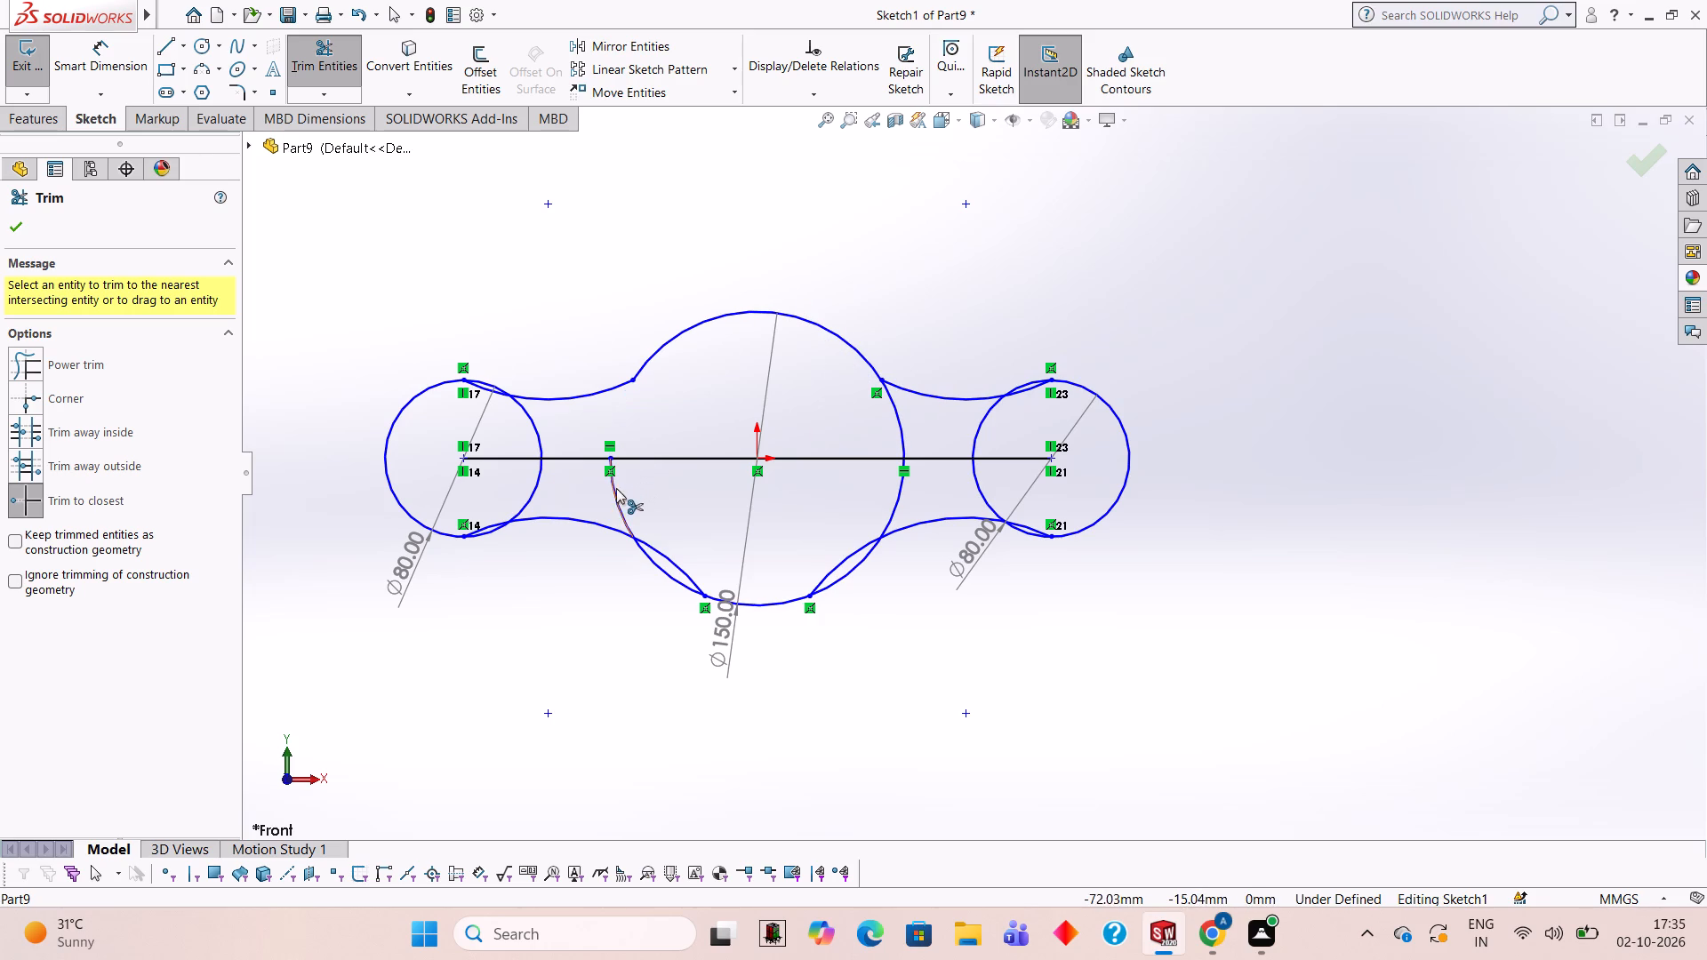
pyautogui.click(611, 491)
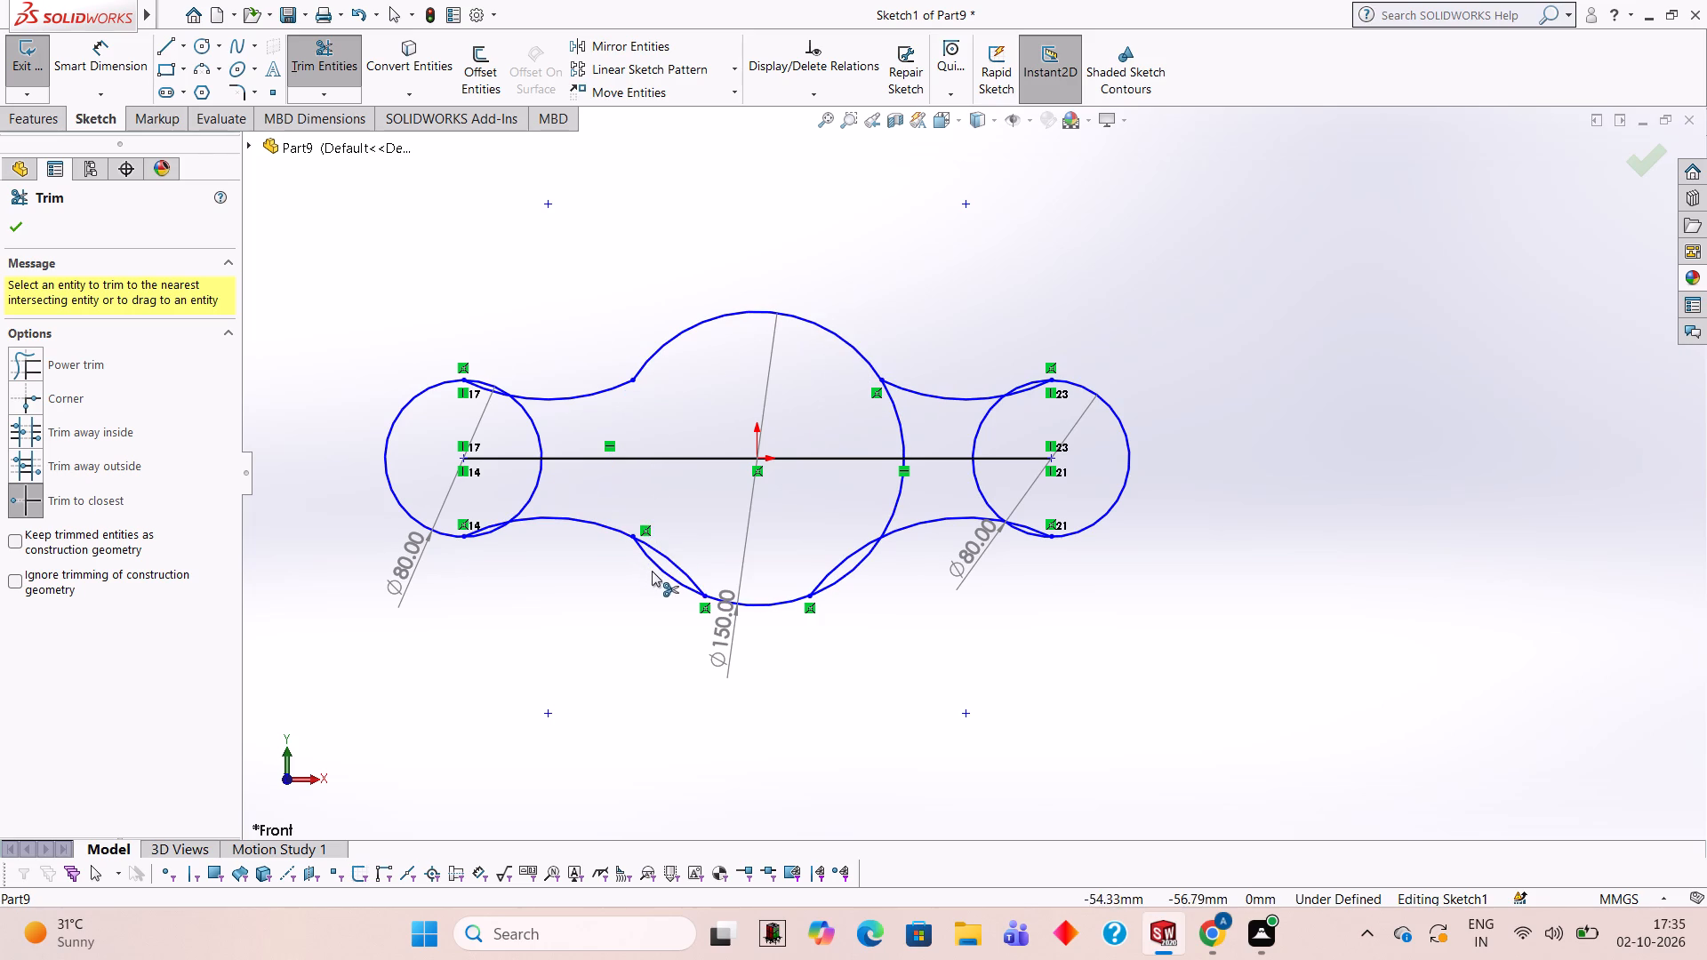
pyautogui.click(675, 563)
pyautogui.click(819, 580)
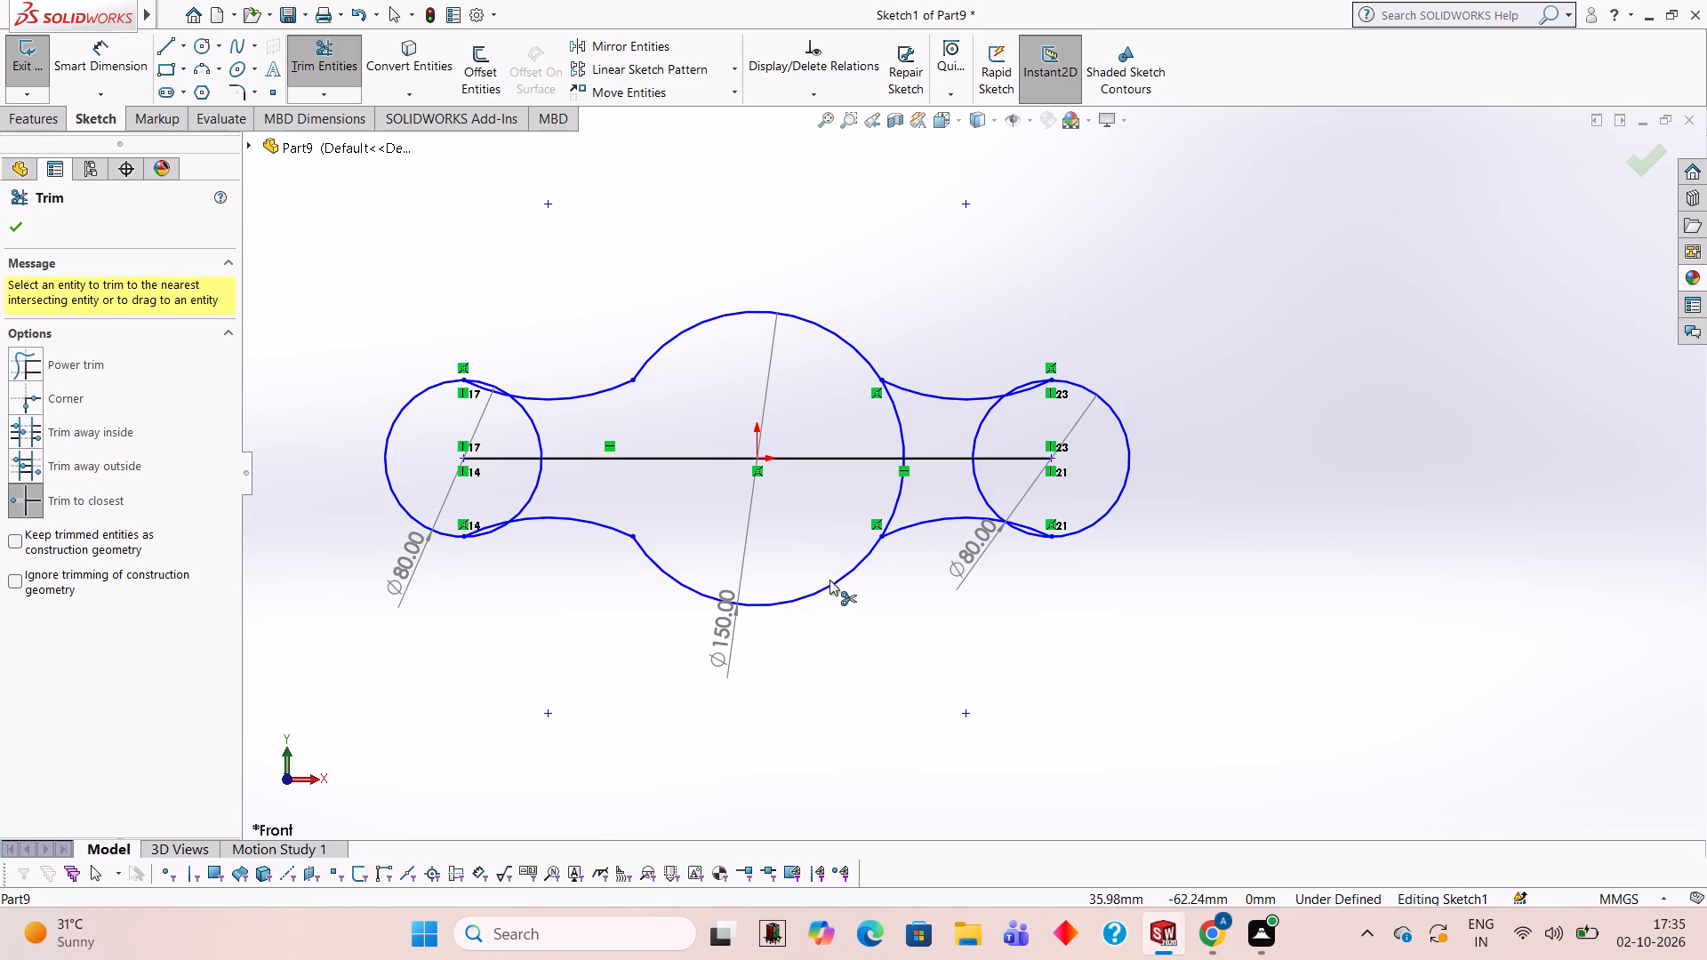
pyautogui.click(896, 499)
pyautogui.click(894, 415)
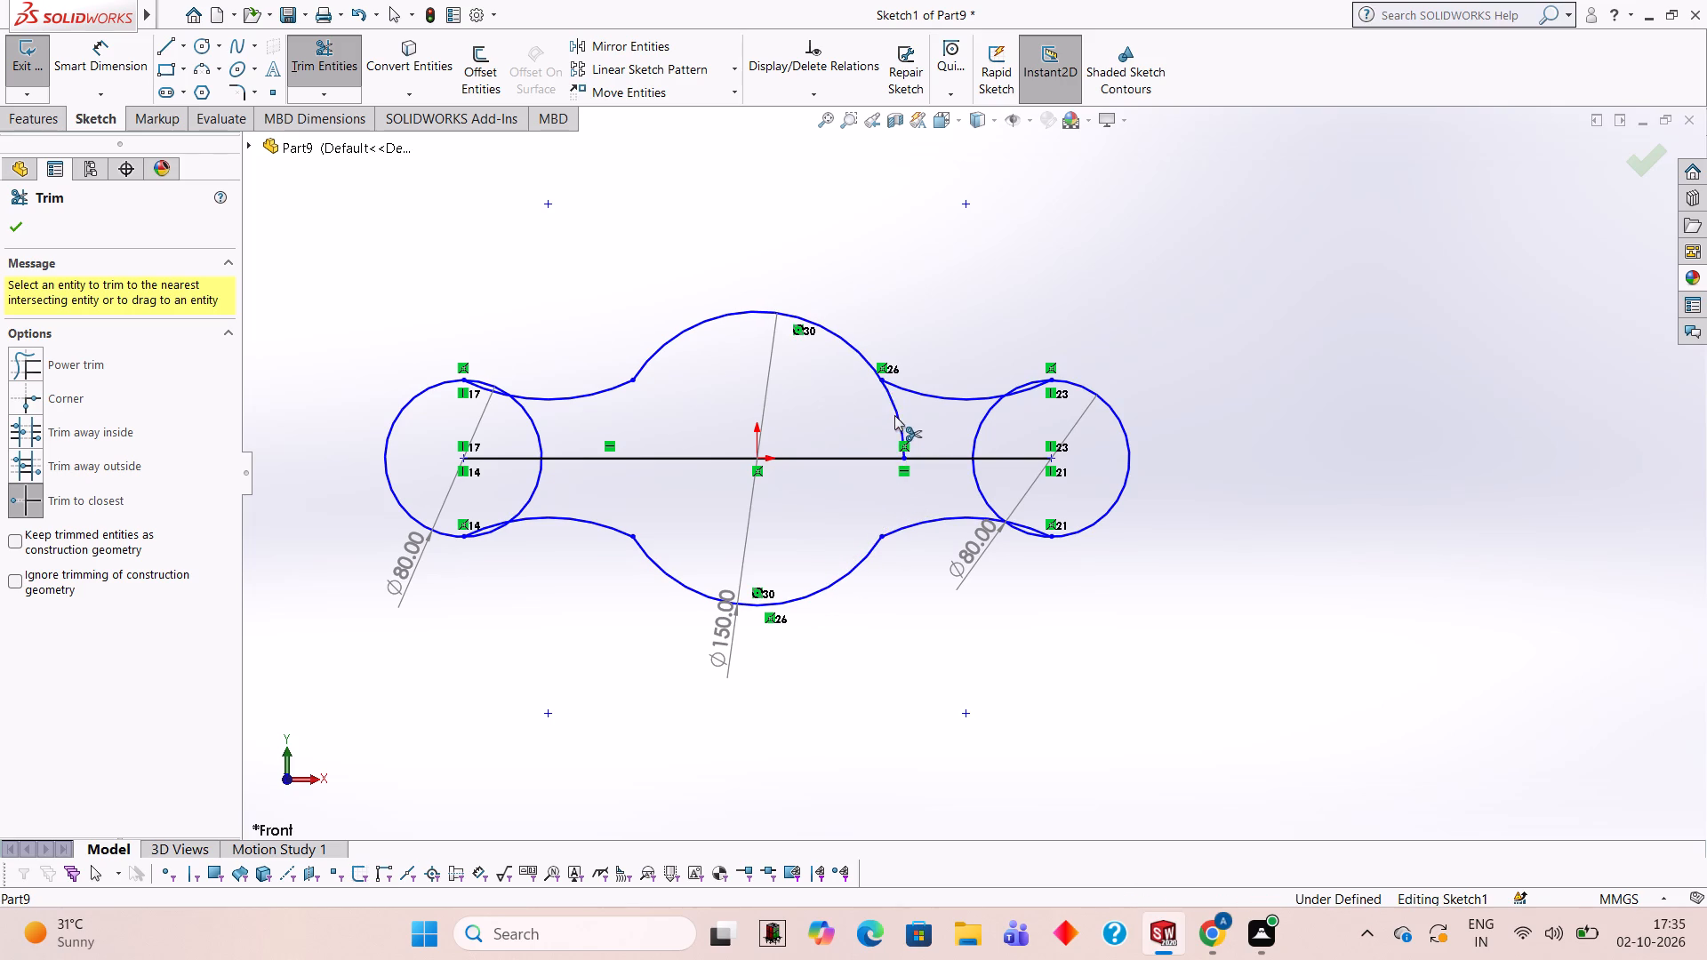
# Trim the ends of all four connecting arcs that lie inside the two 80 mm circles.
pyautogui.click(493, 521)
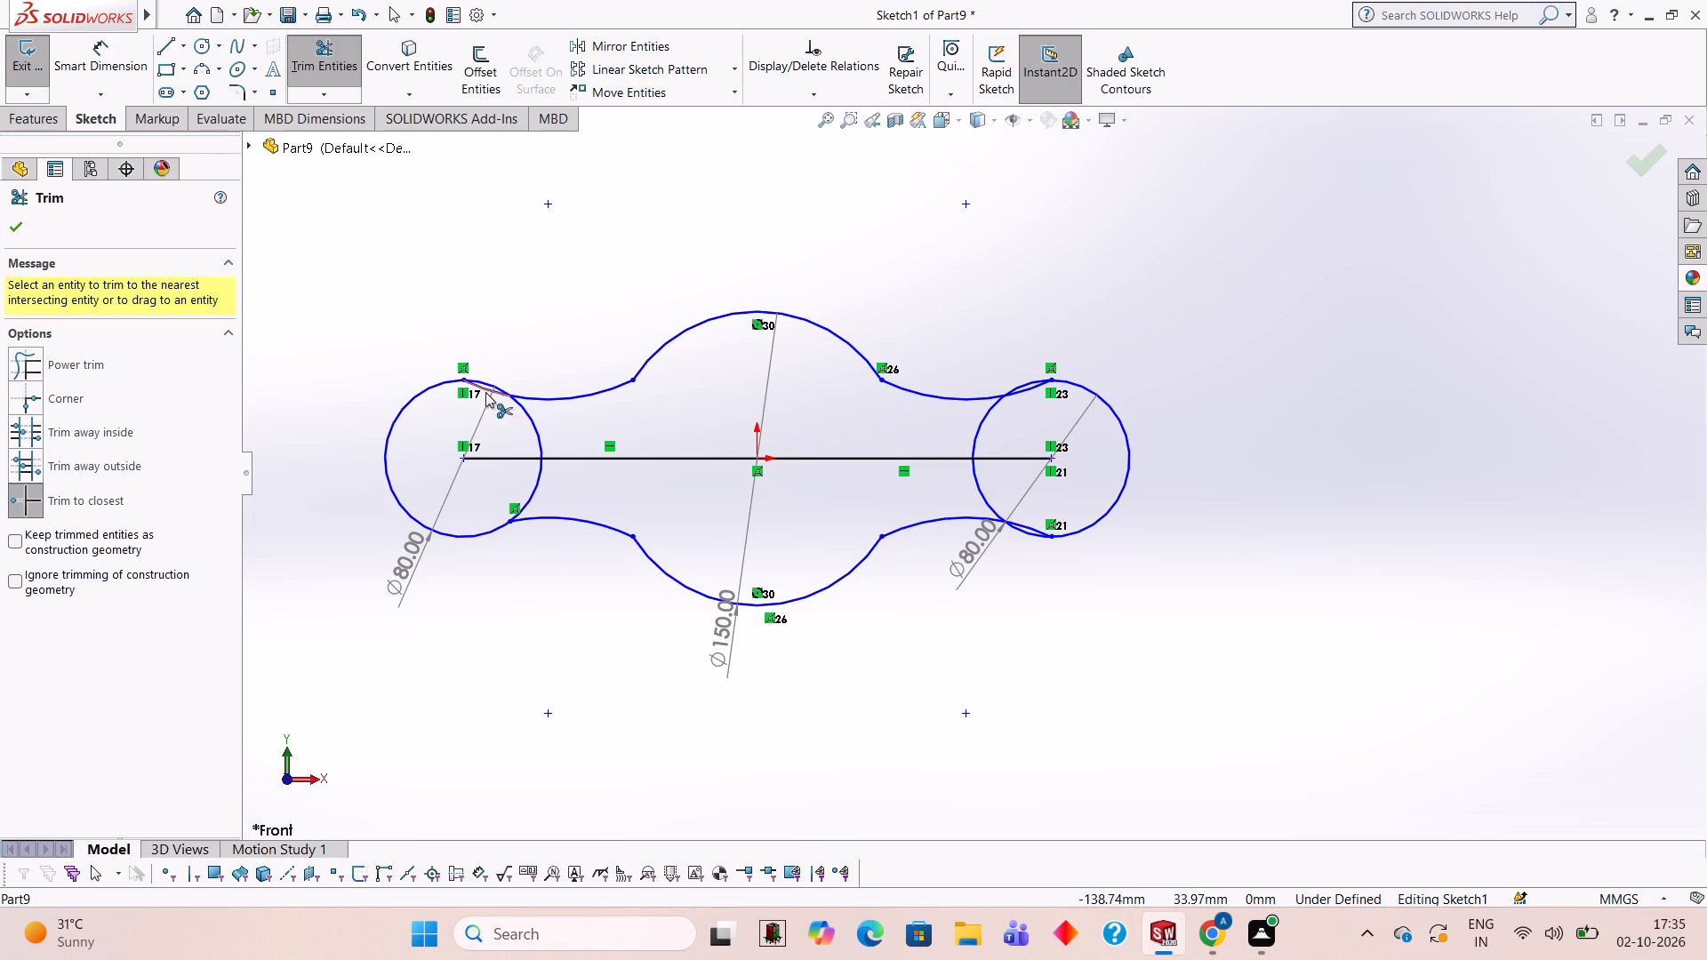
pyautogui.click(485, 392)
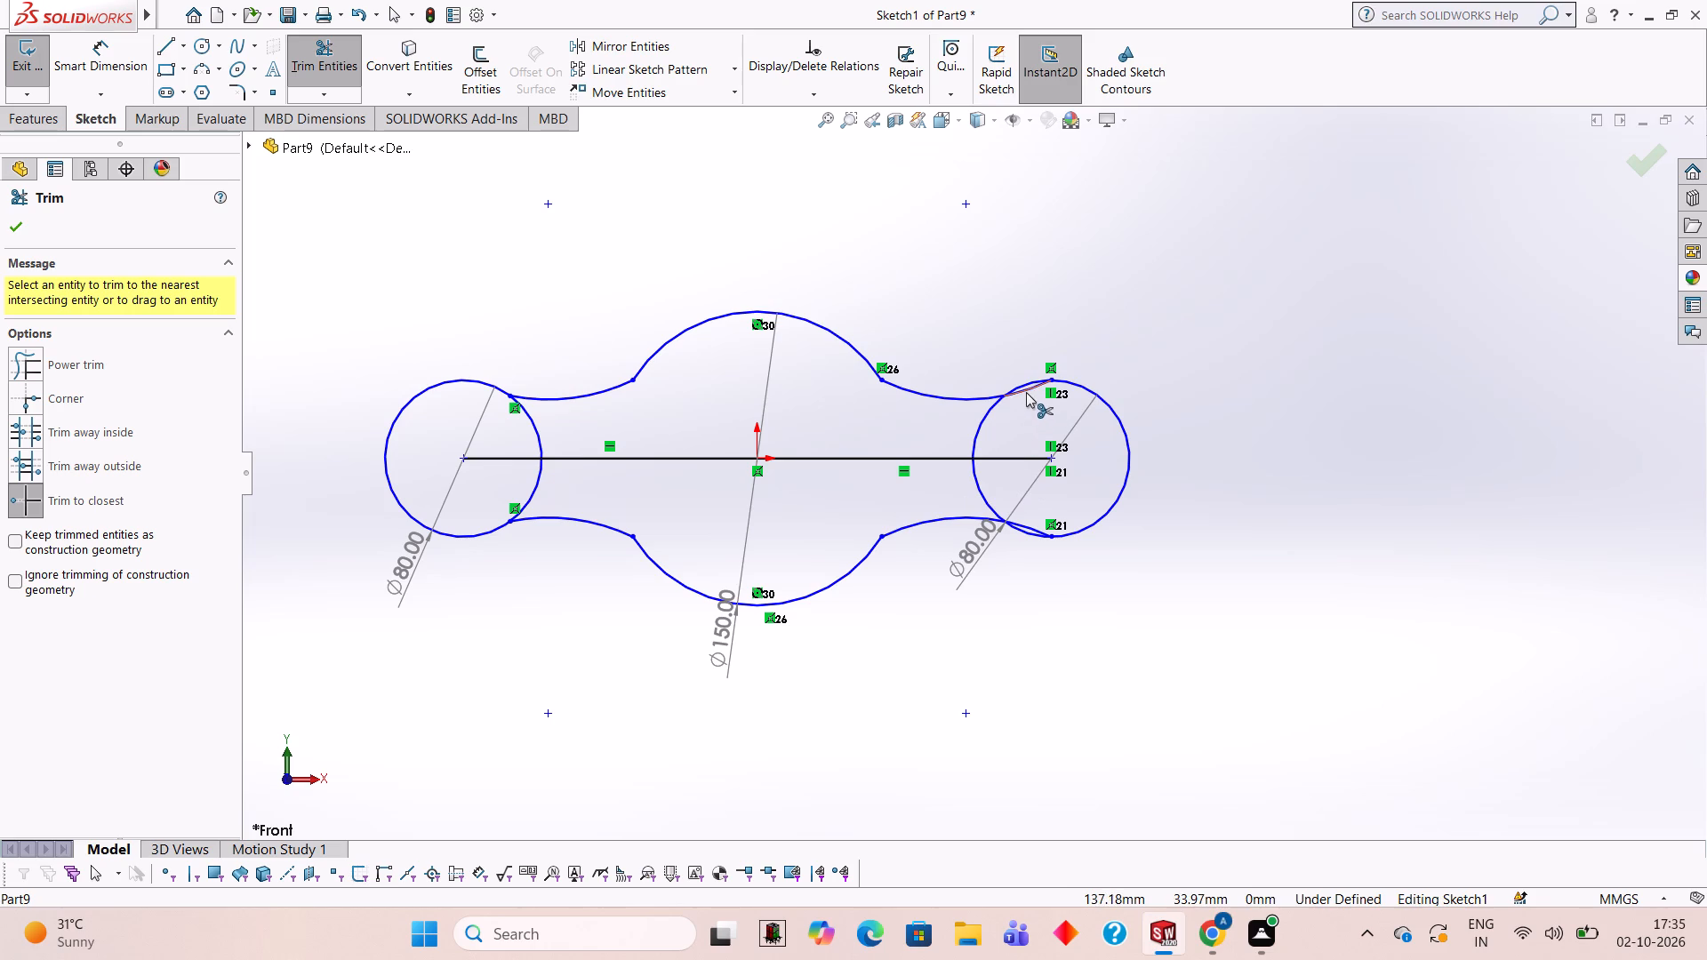
pyautogui.click(1026, 392)
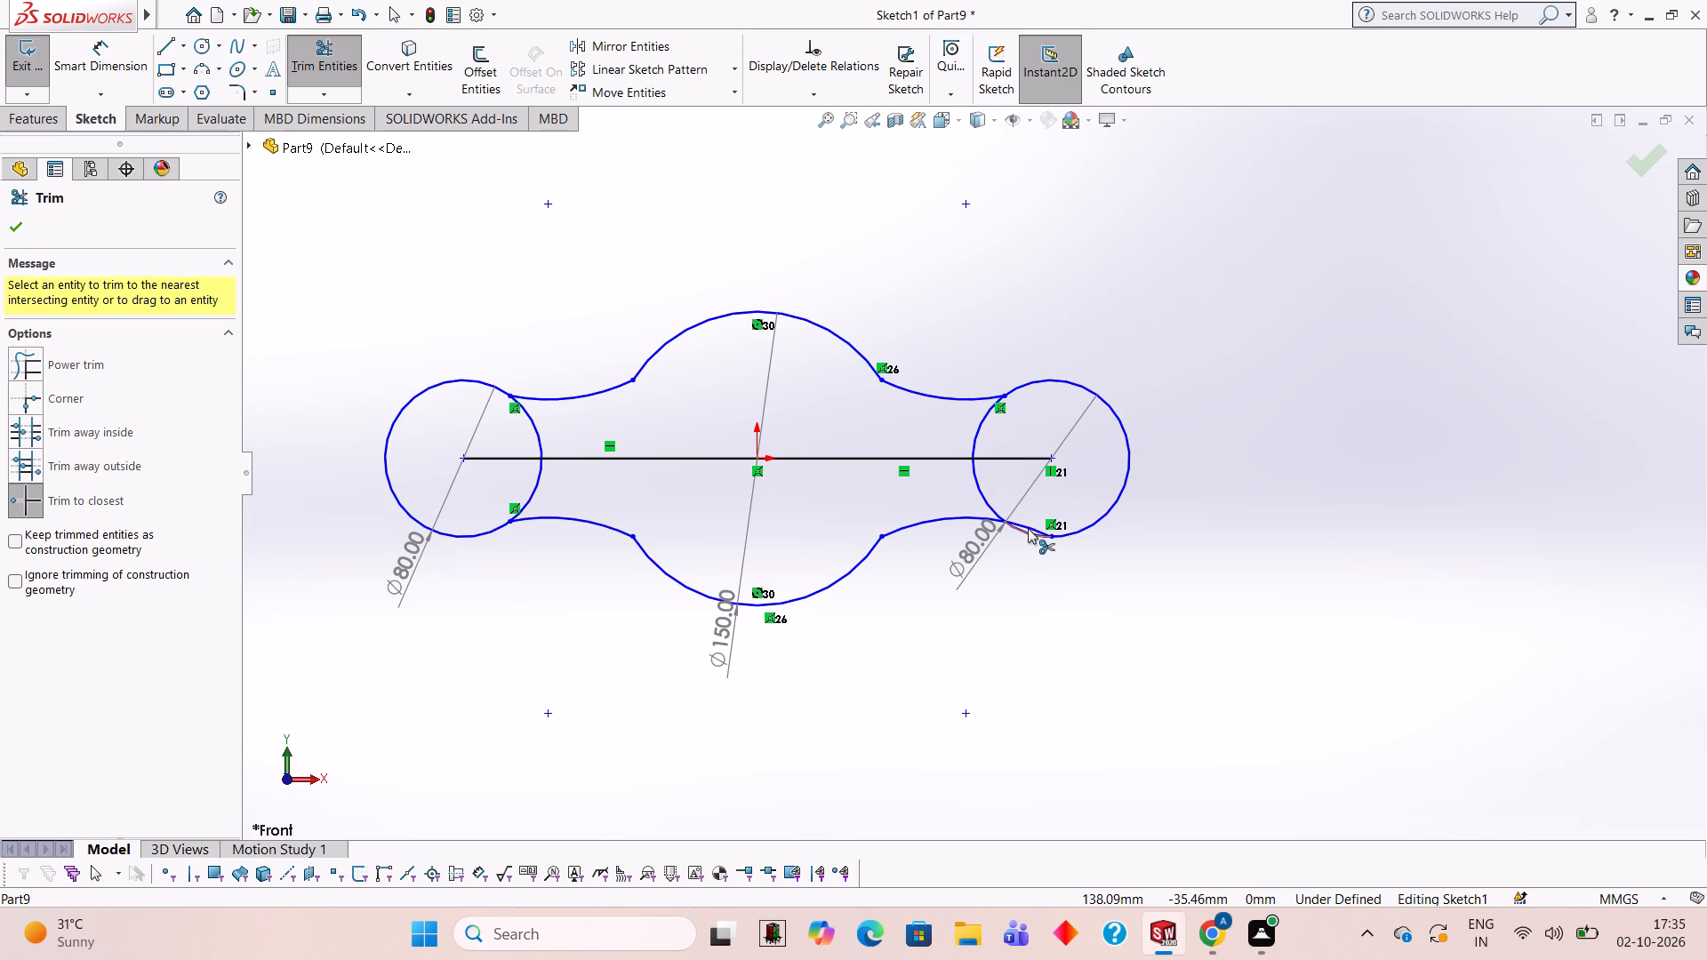
pyautogui.click(1034, 528)
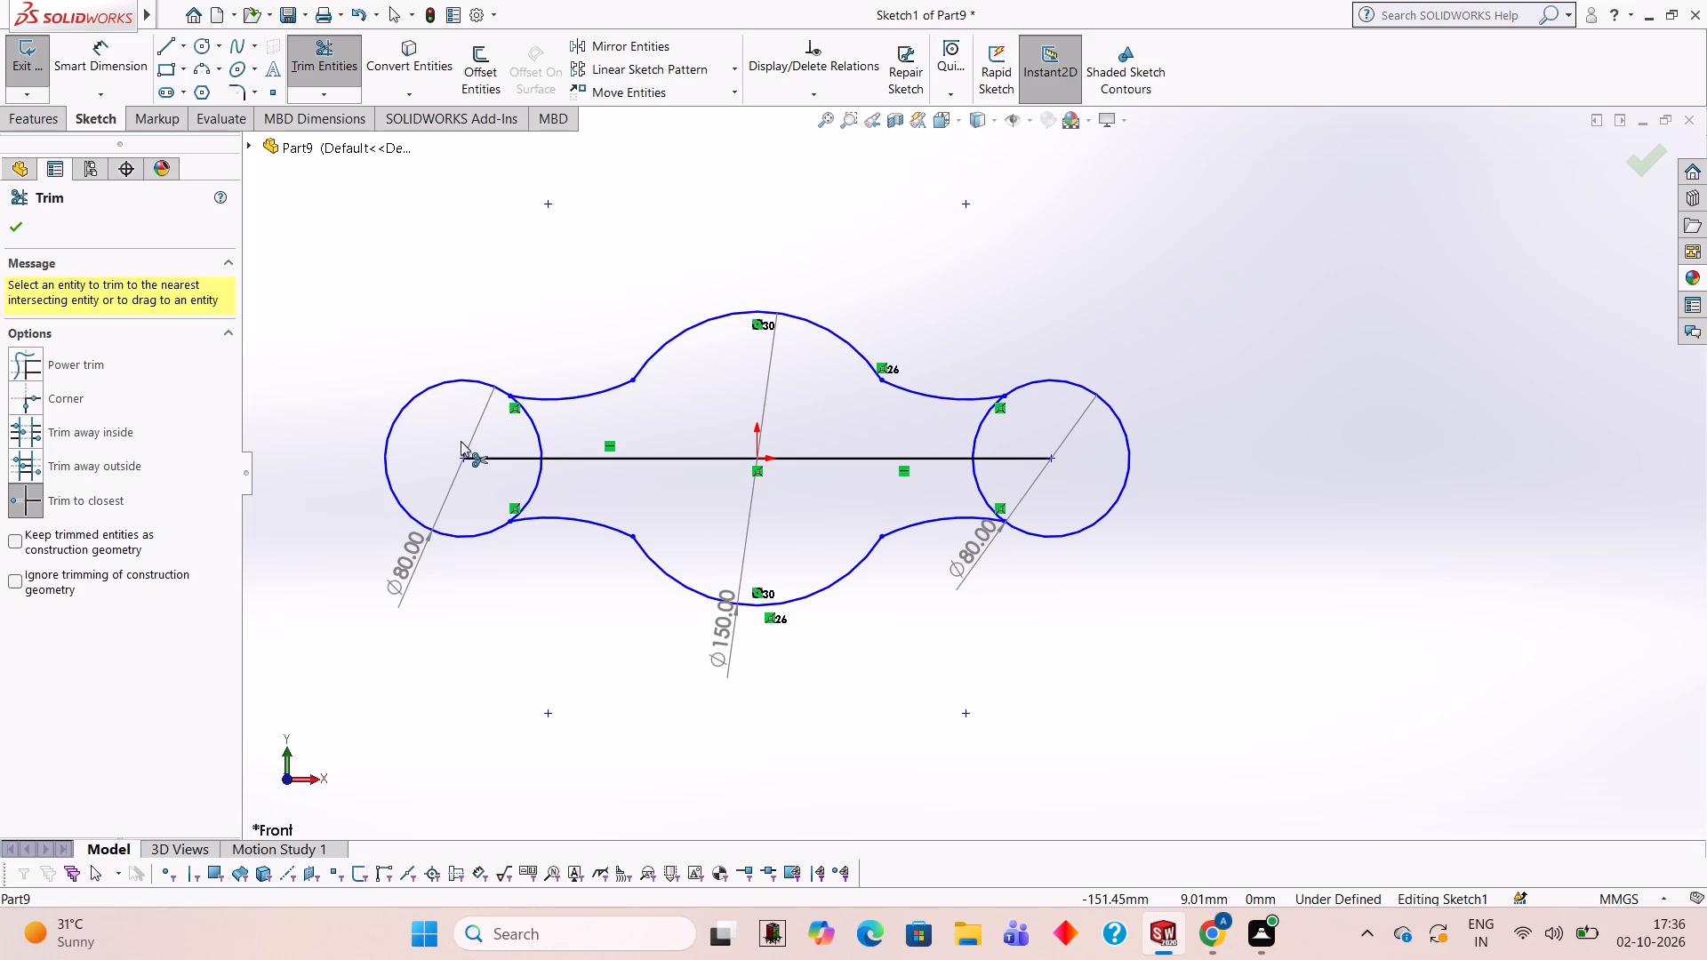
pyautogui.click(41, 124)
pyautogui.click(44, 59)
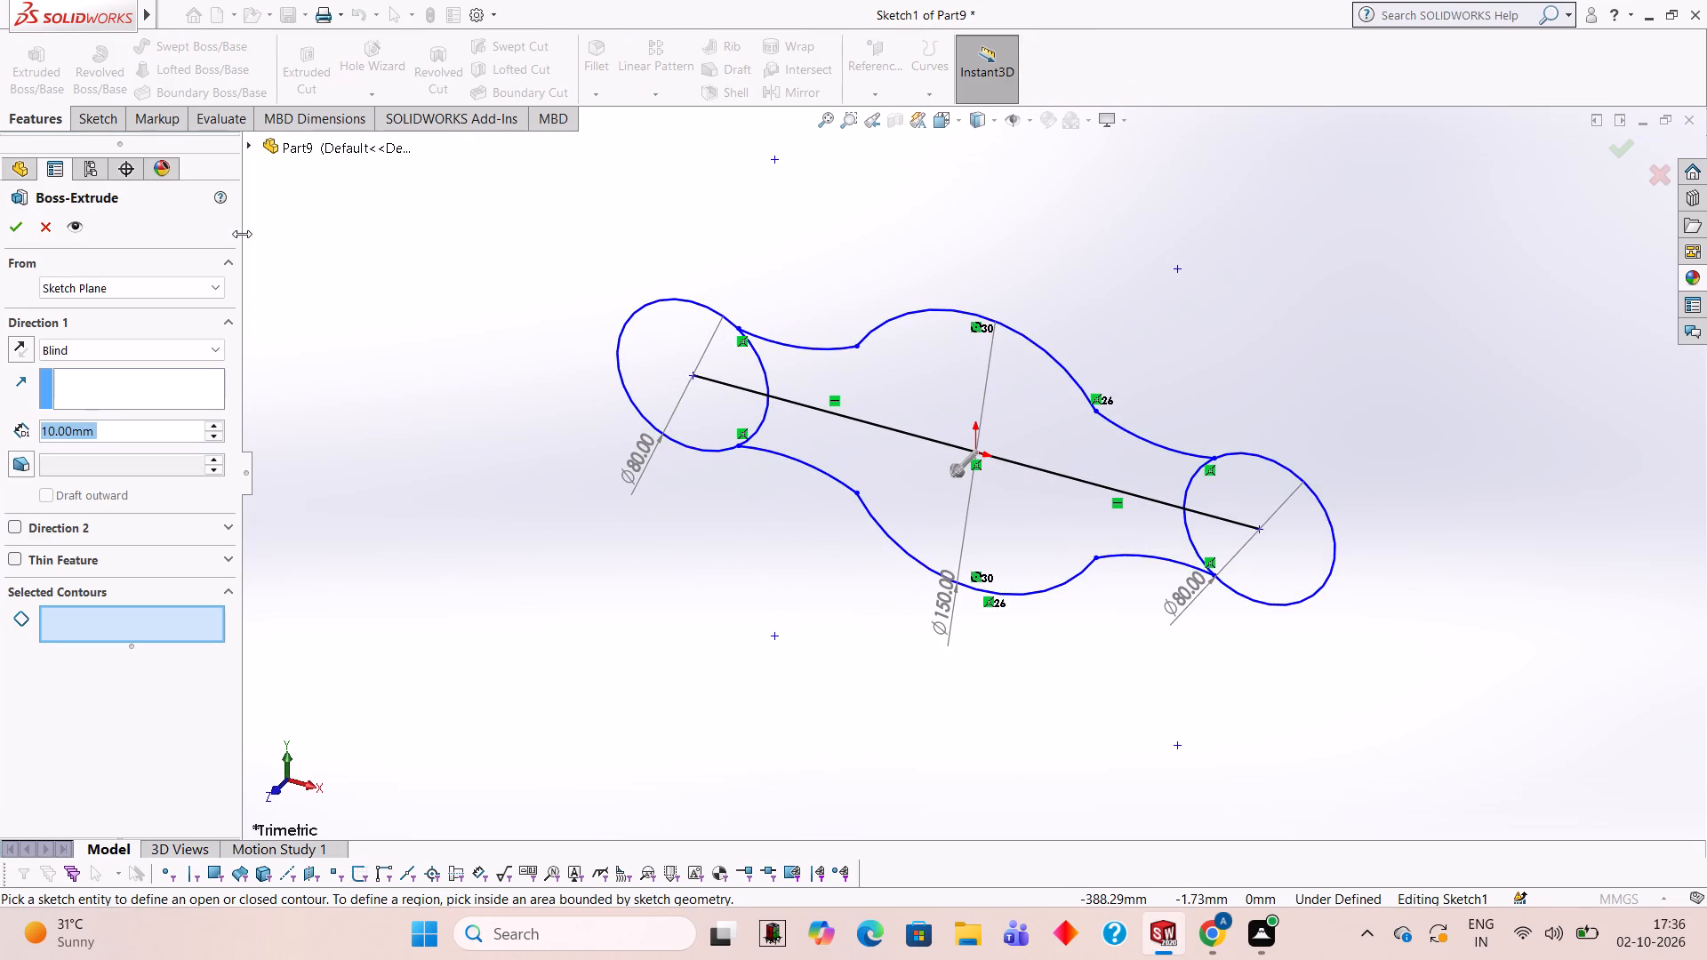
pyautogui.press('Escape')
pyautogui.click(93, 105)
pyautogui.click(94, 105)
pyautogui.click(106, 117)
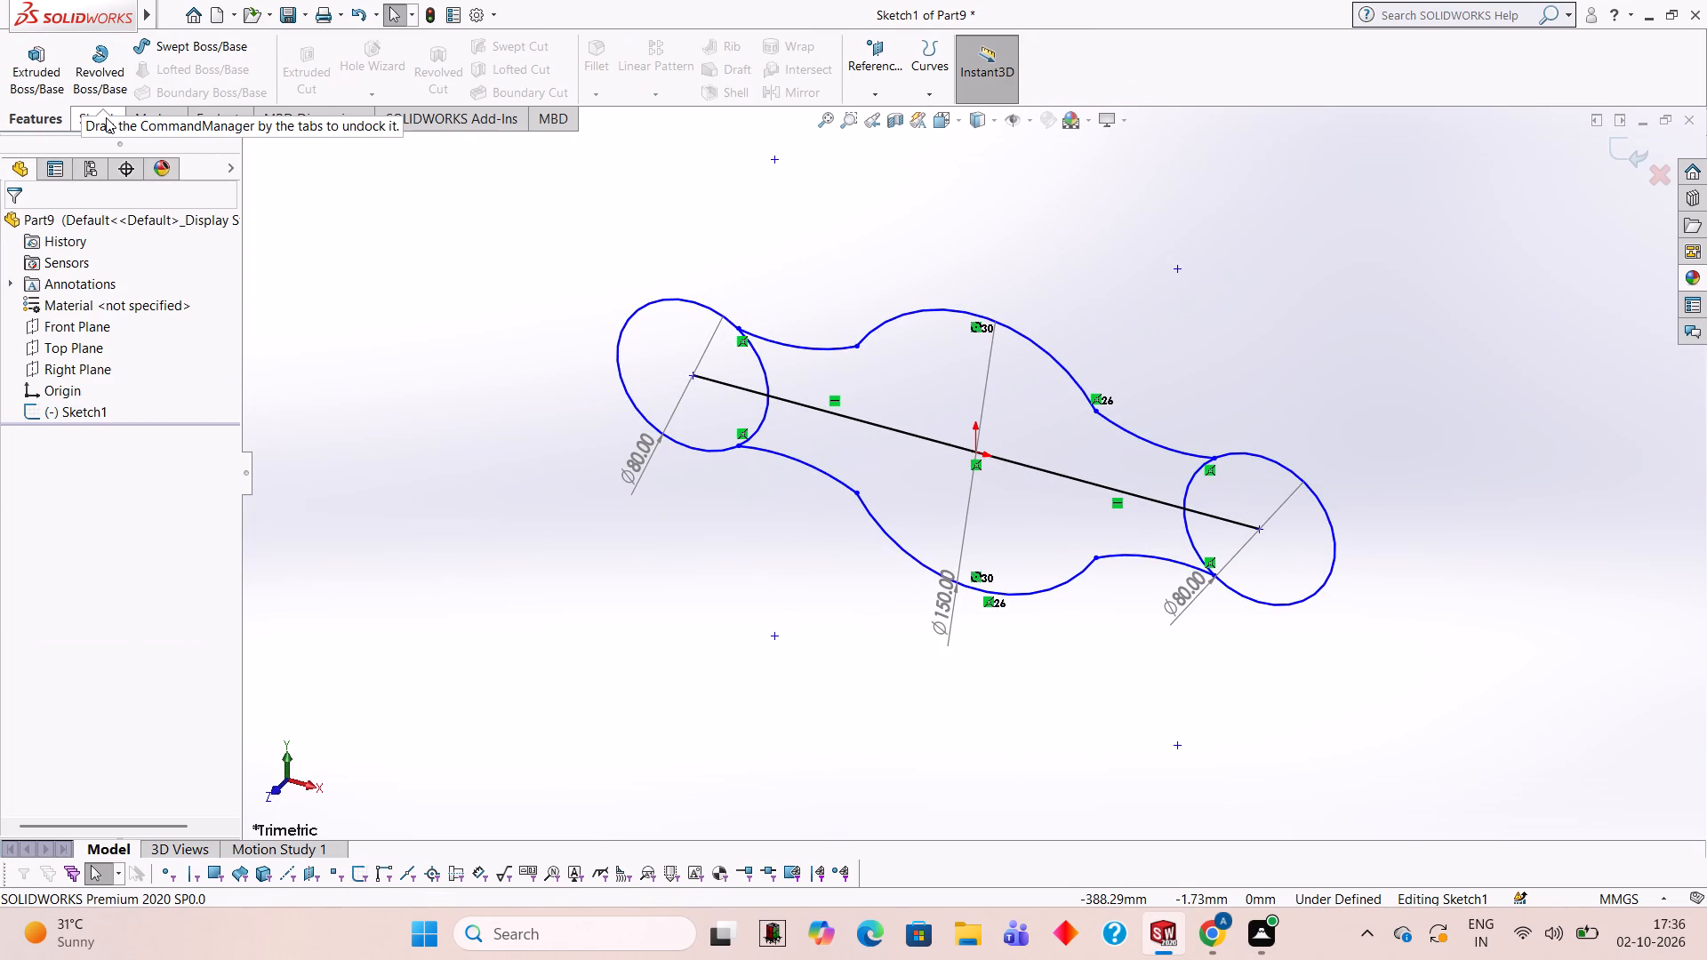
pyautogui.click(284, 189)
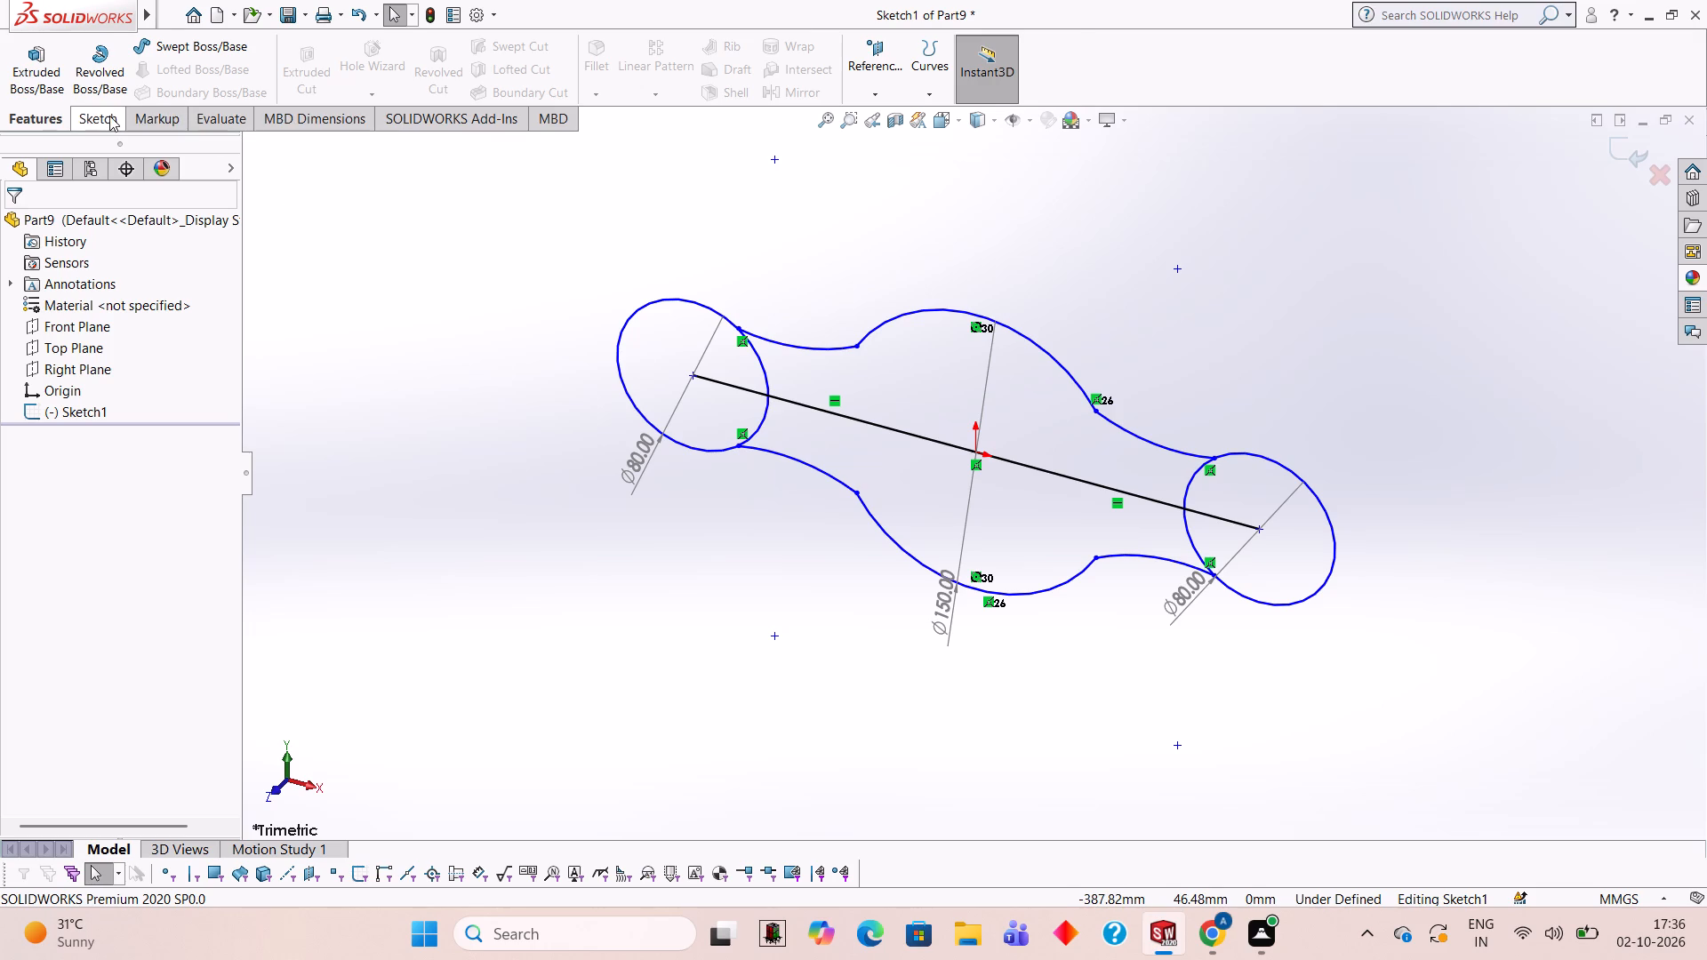
# Trim away every segment of the horizontal line joining the centres of the two 80 mm circles.
pyautogui.click(109, 116)
pyautogui.click(335, 51)
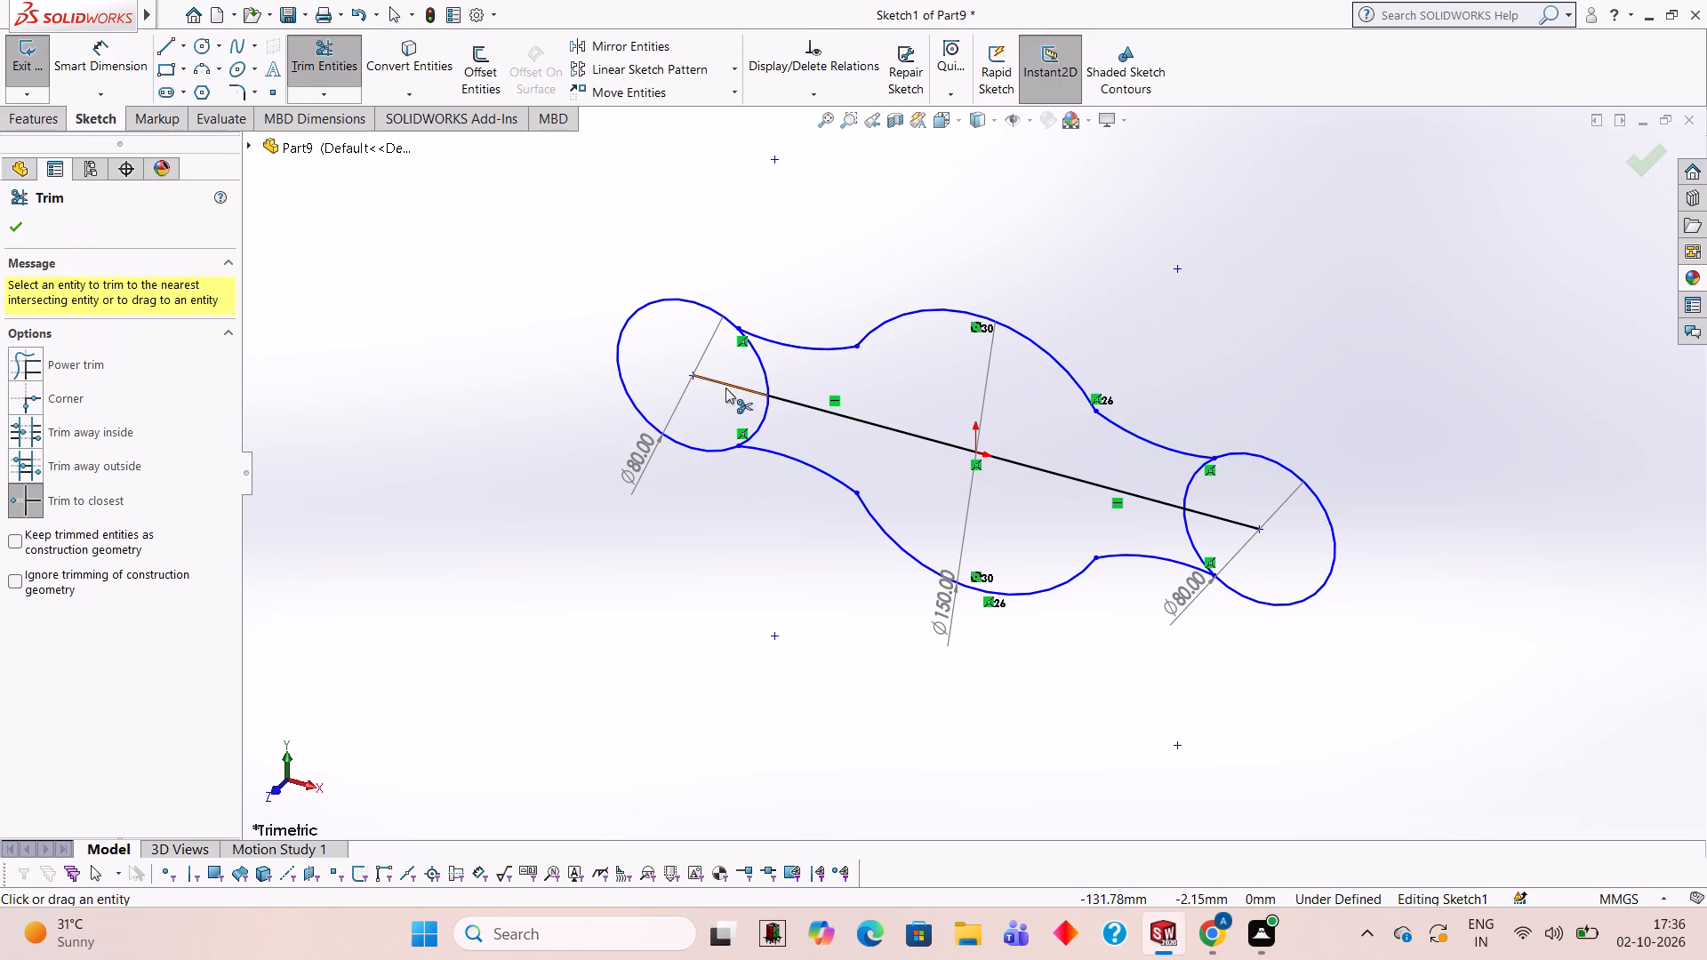
pyautogui.click(725, 388)
pyautogui.click(845, 412)
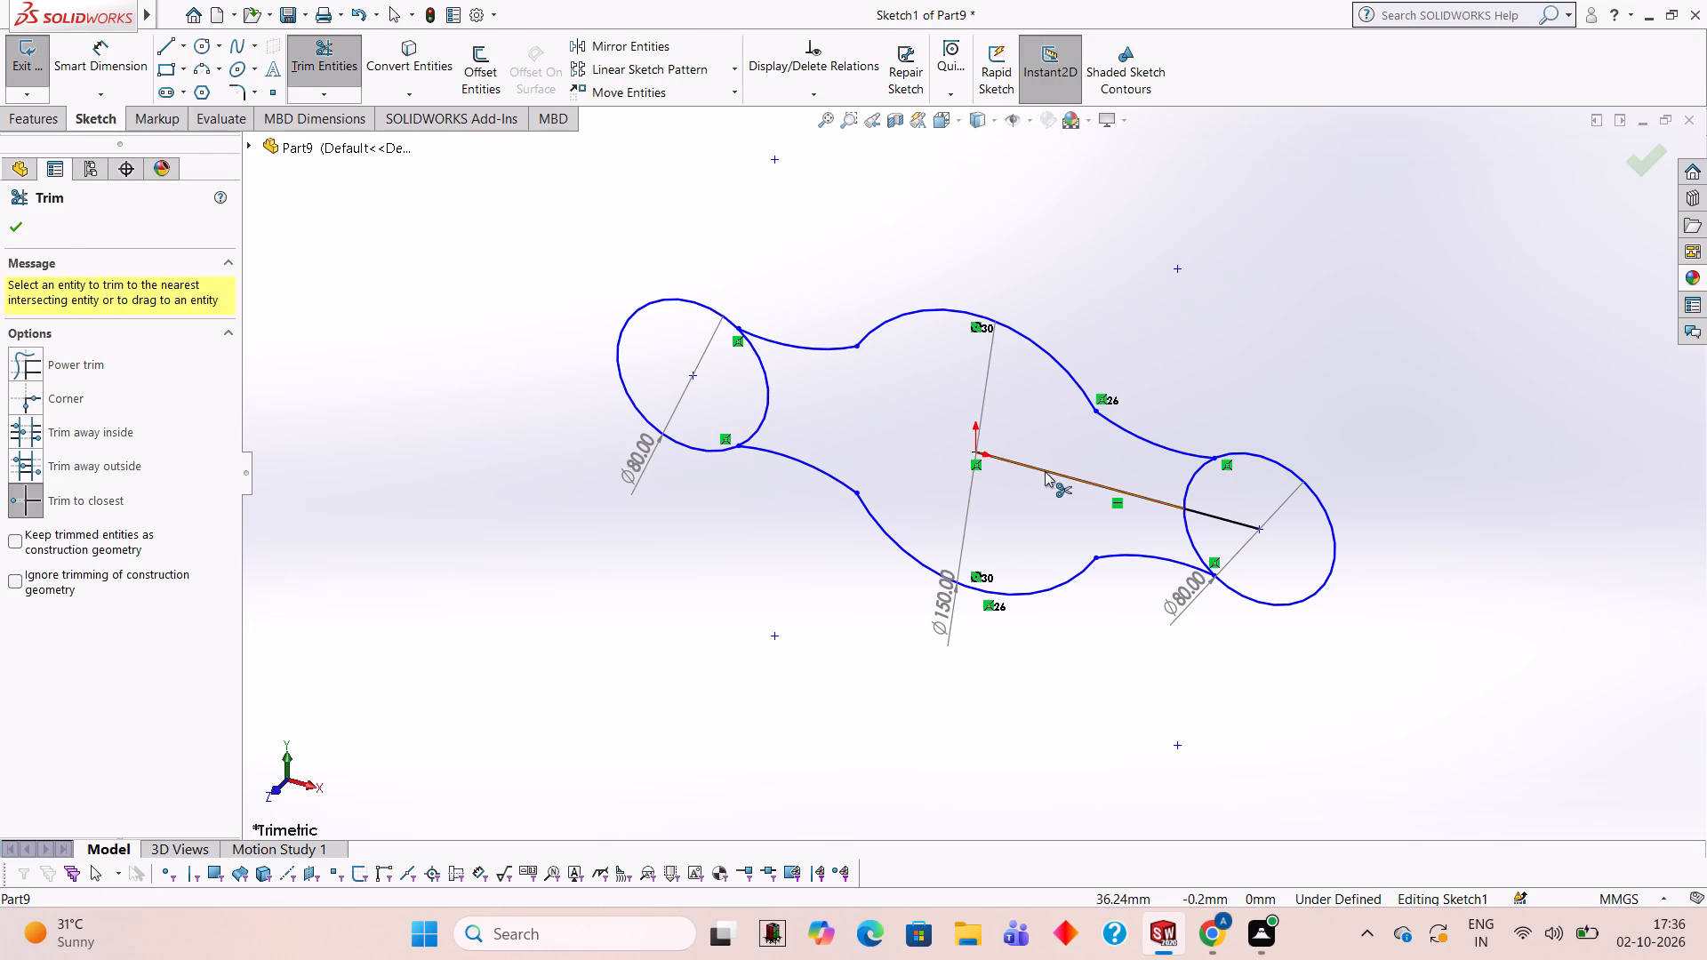
pyautogui.click(1046, 471)
pyautogui.click(1230, 518)
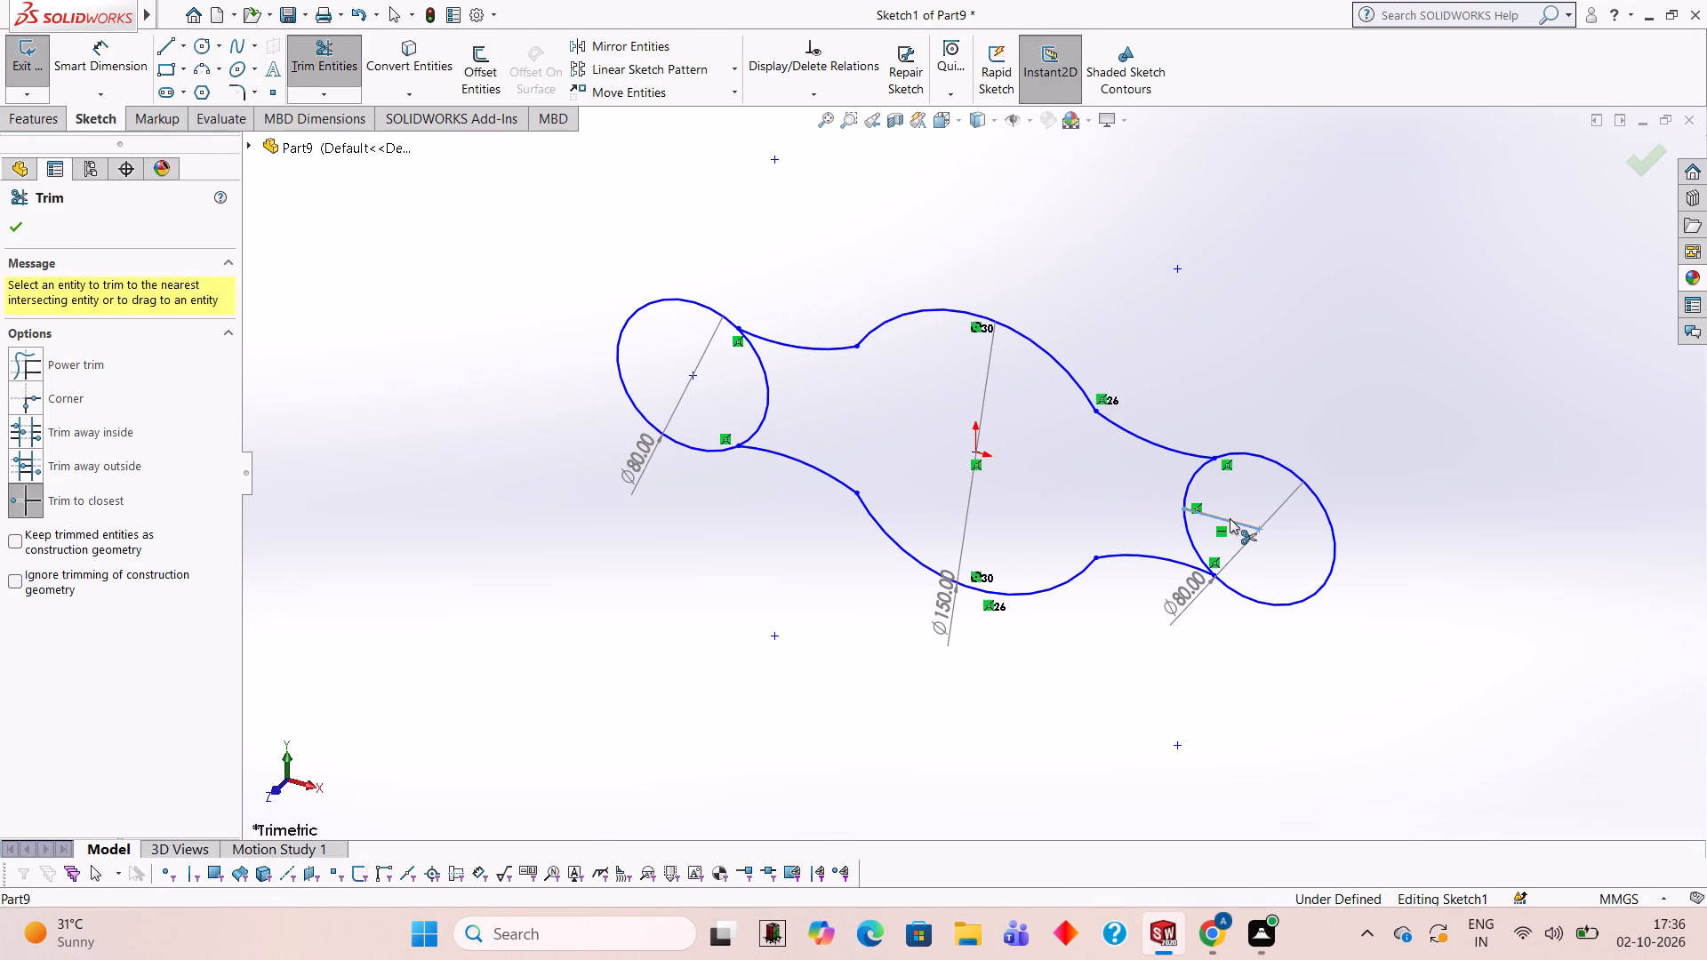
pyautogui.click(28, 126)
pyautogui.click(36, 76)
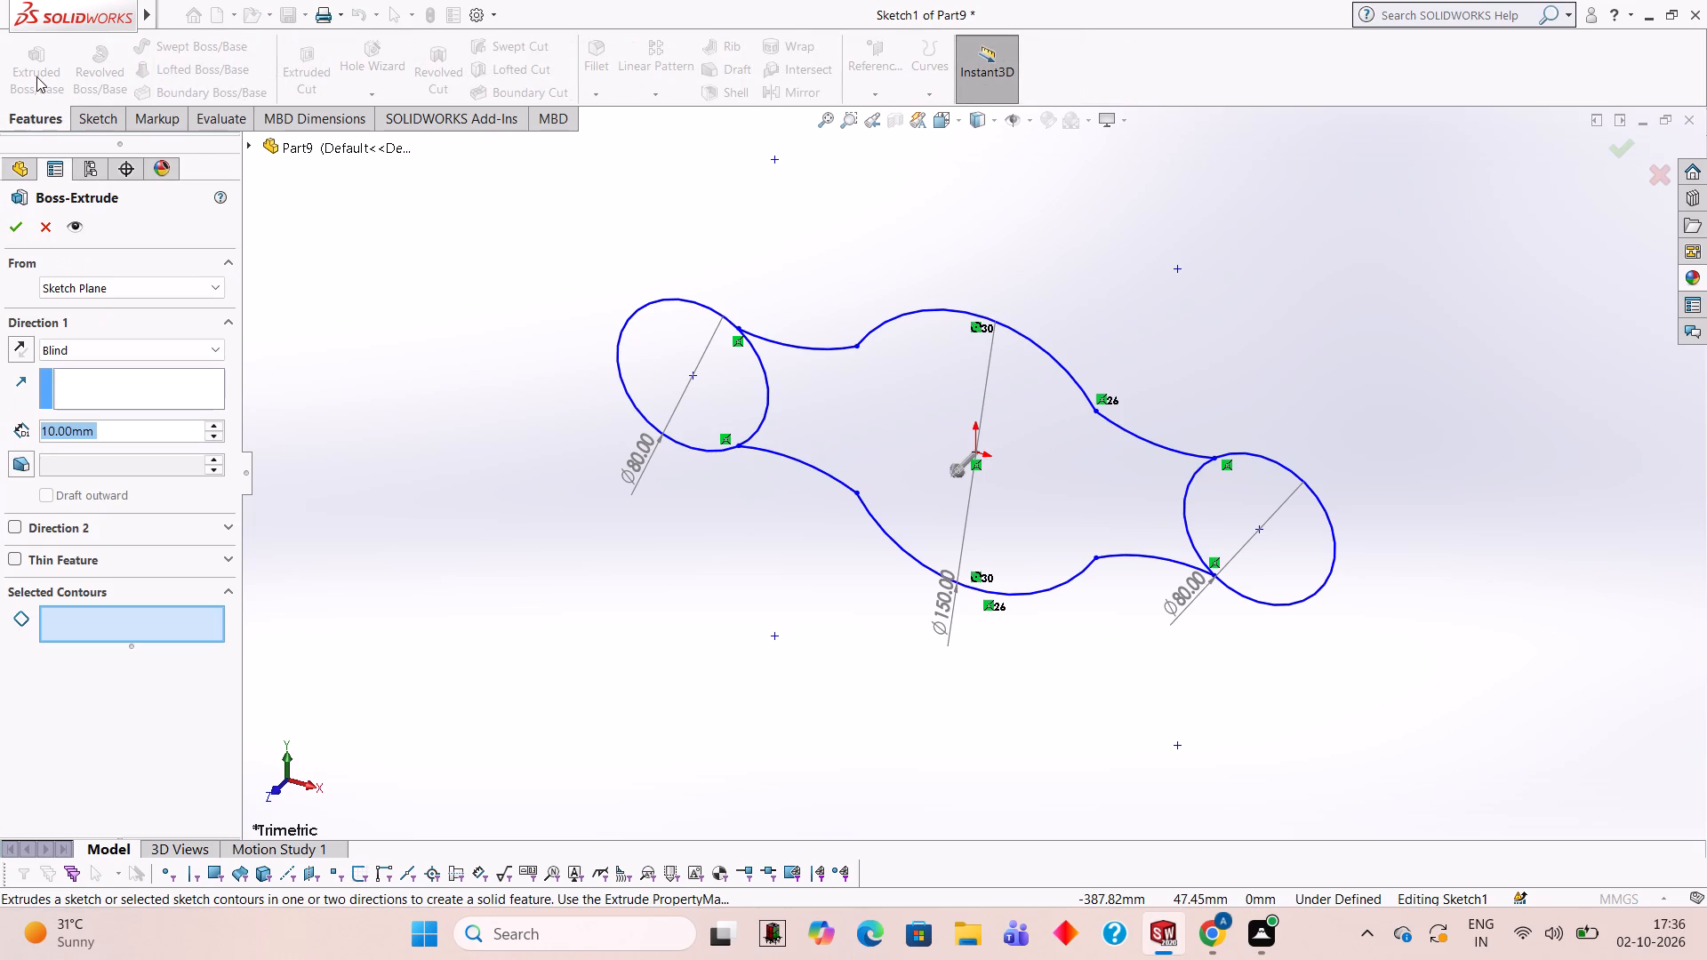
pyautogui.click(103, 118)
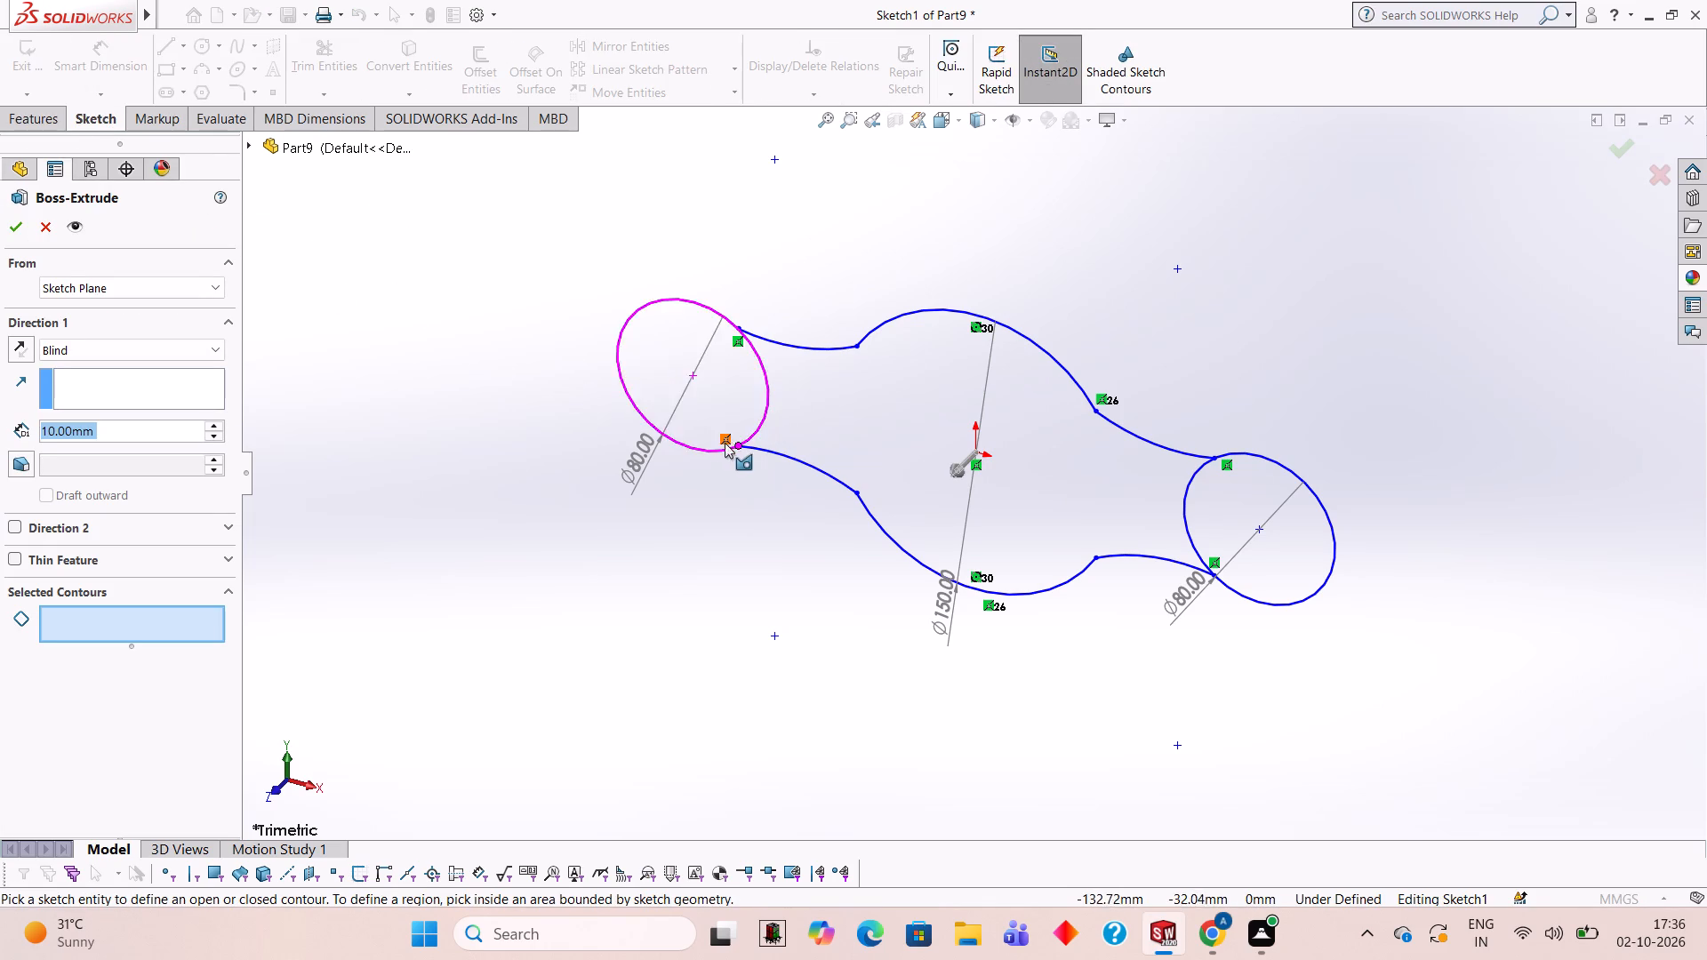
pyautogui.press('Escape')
# Trim the inner portions of both 80 mm circles between the connecting arcs to leave one continuous outline.
pyautogui.click(309, 51)
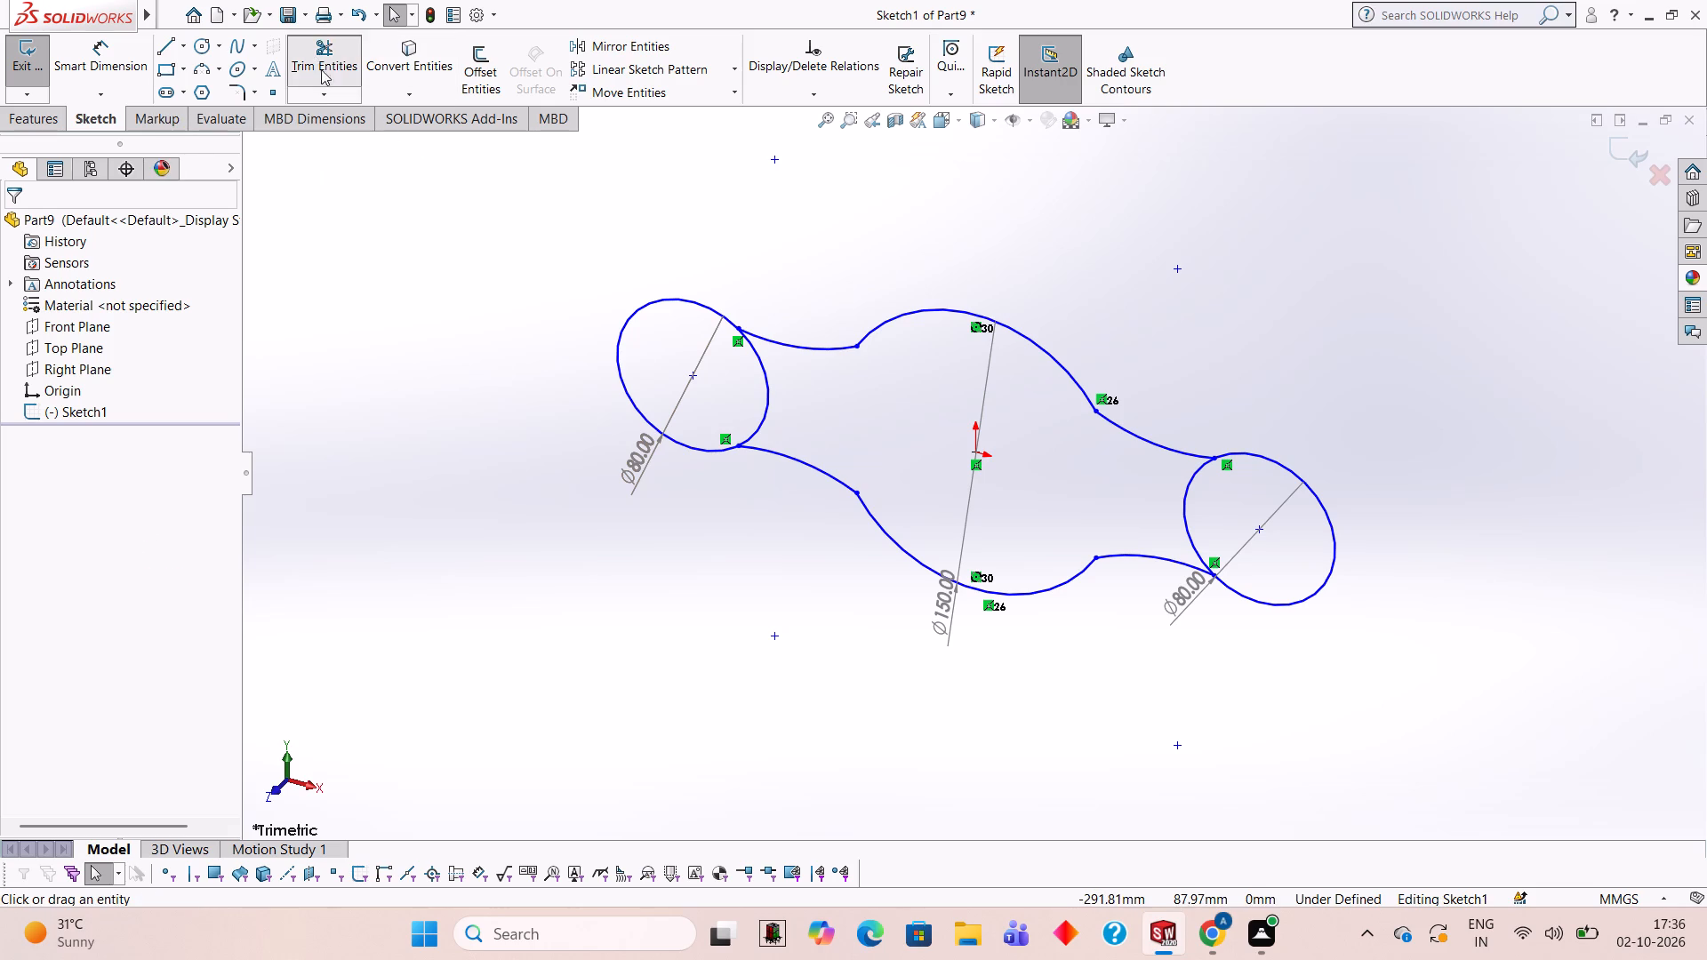
pyautogui.click(773, 396)
pyautogui.click(1190, 495)
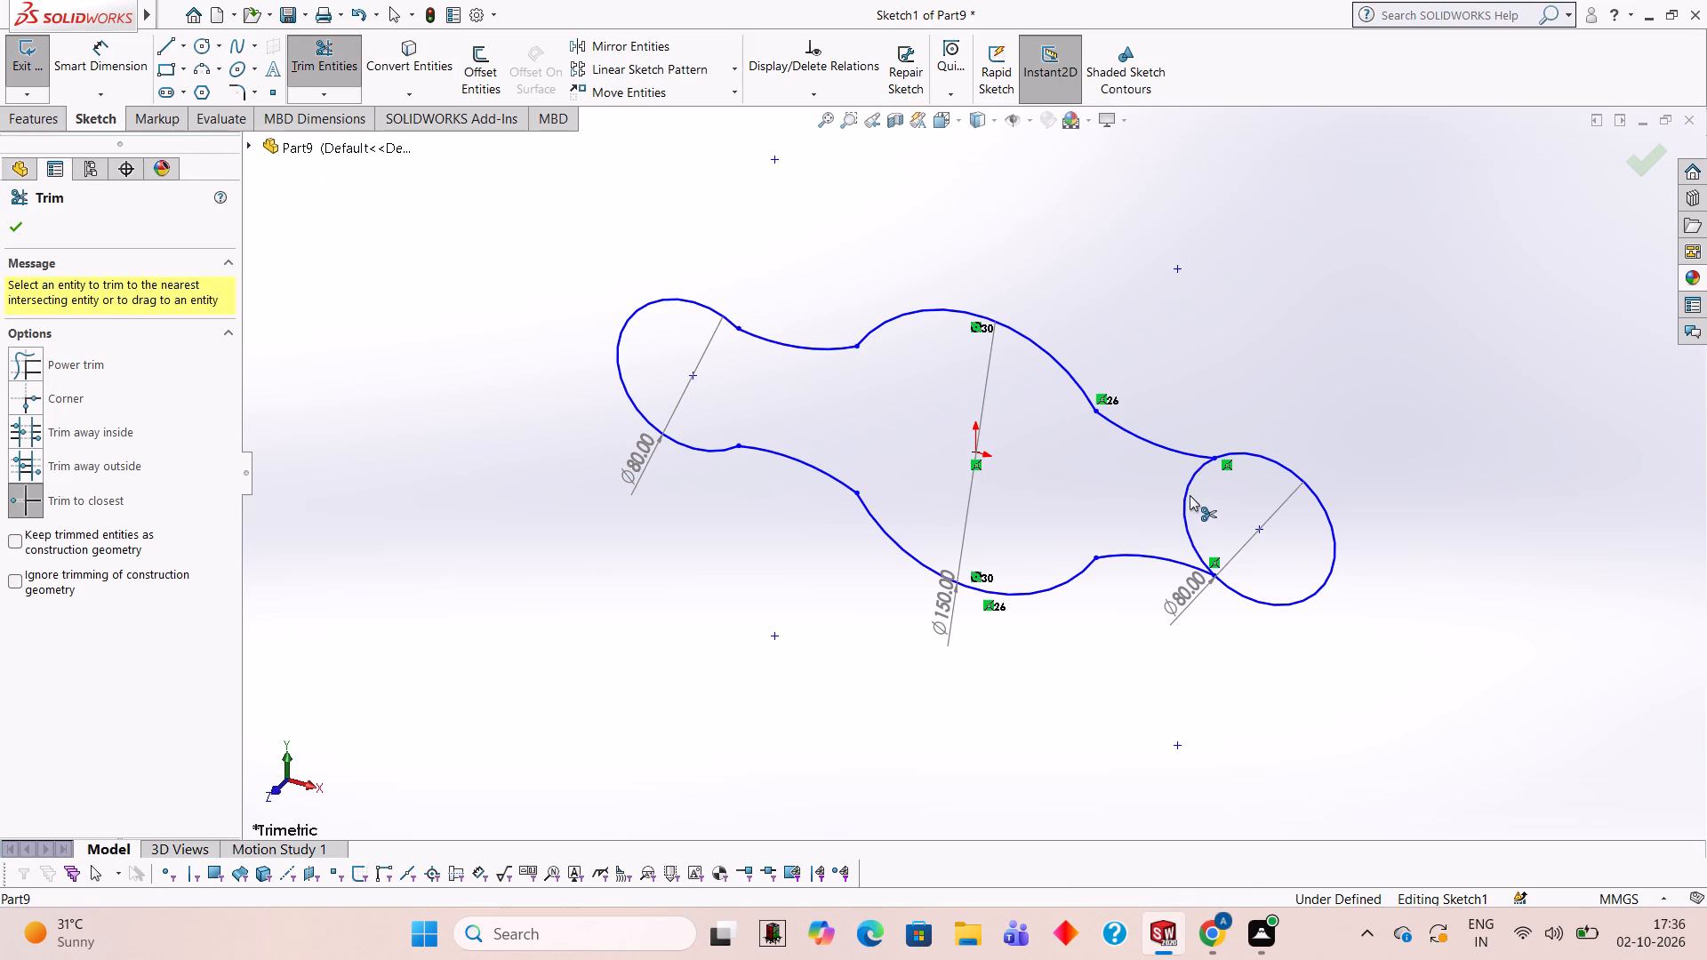
# Extrude the closed outline from the sketch plane as a blind boss with a depth of 20 mm.
pyautogui.click(40, 124)
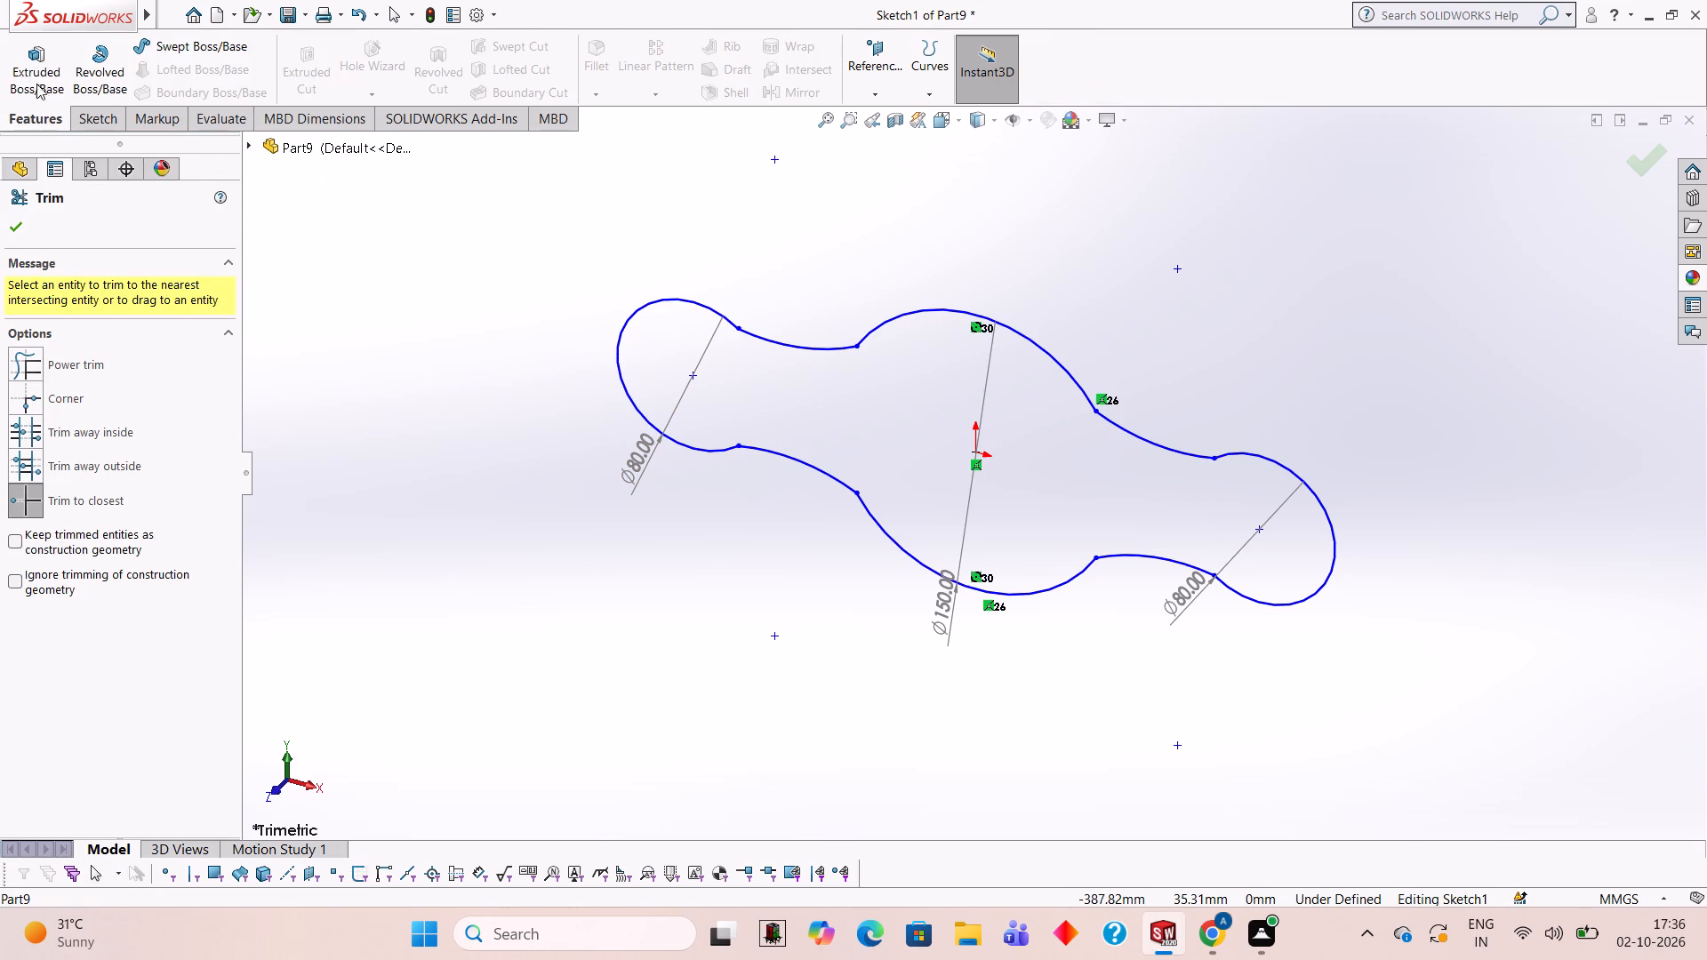
pyautogui.click(39, 51)
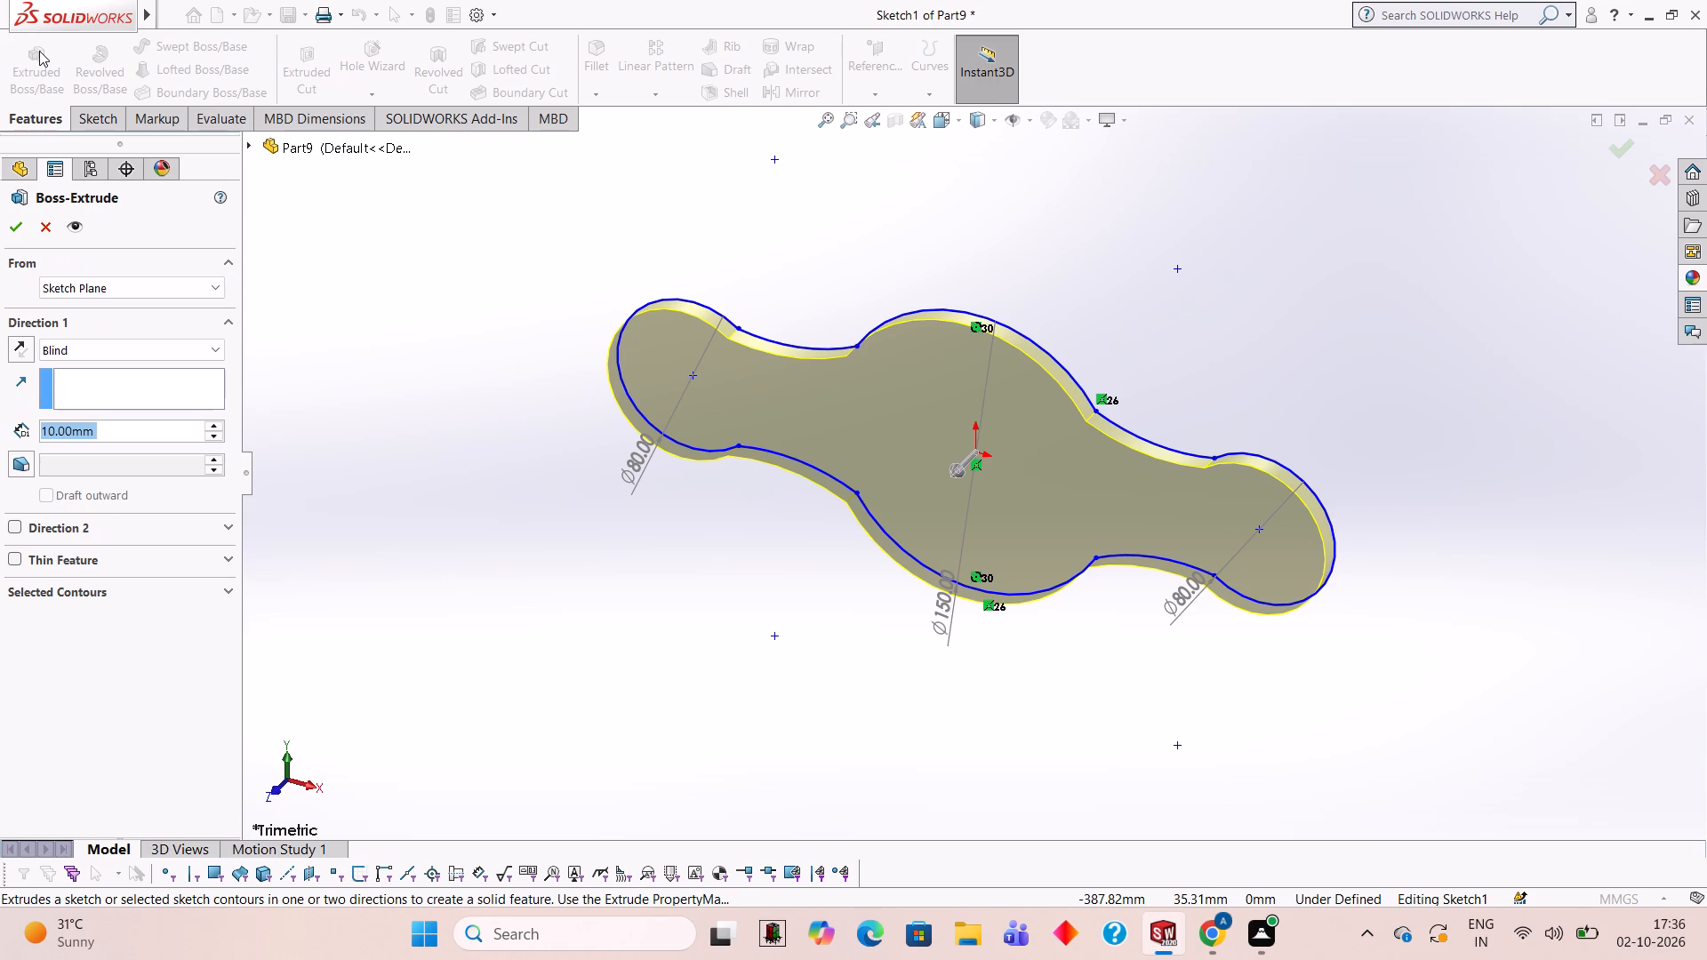
pyautogui.moveTo(829, 645); pyautogui.dragTo(855, 620, button='middle')
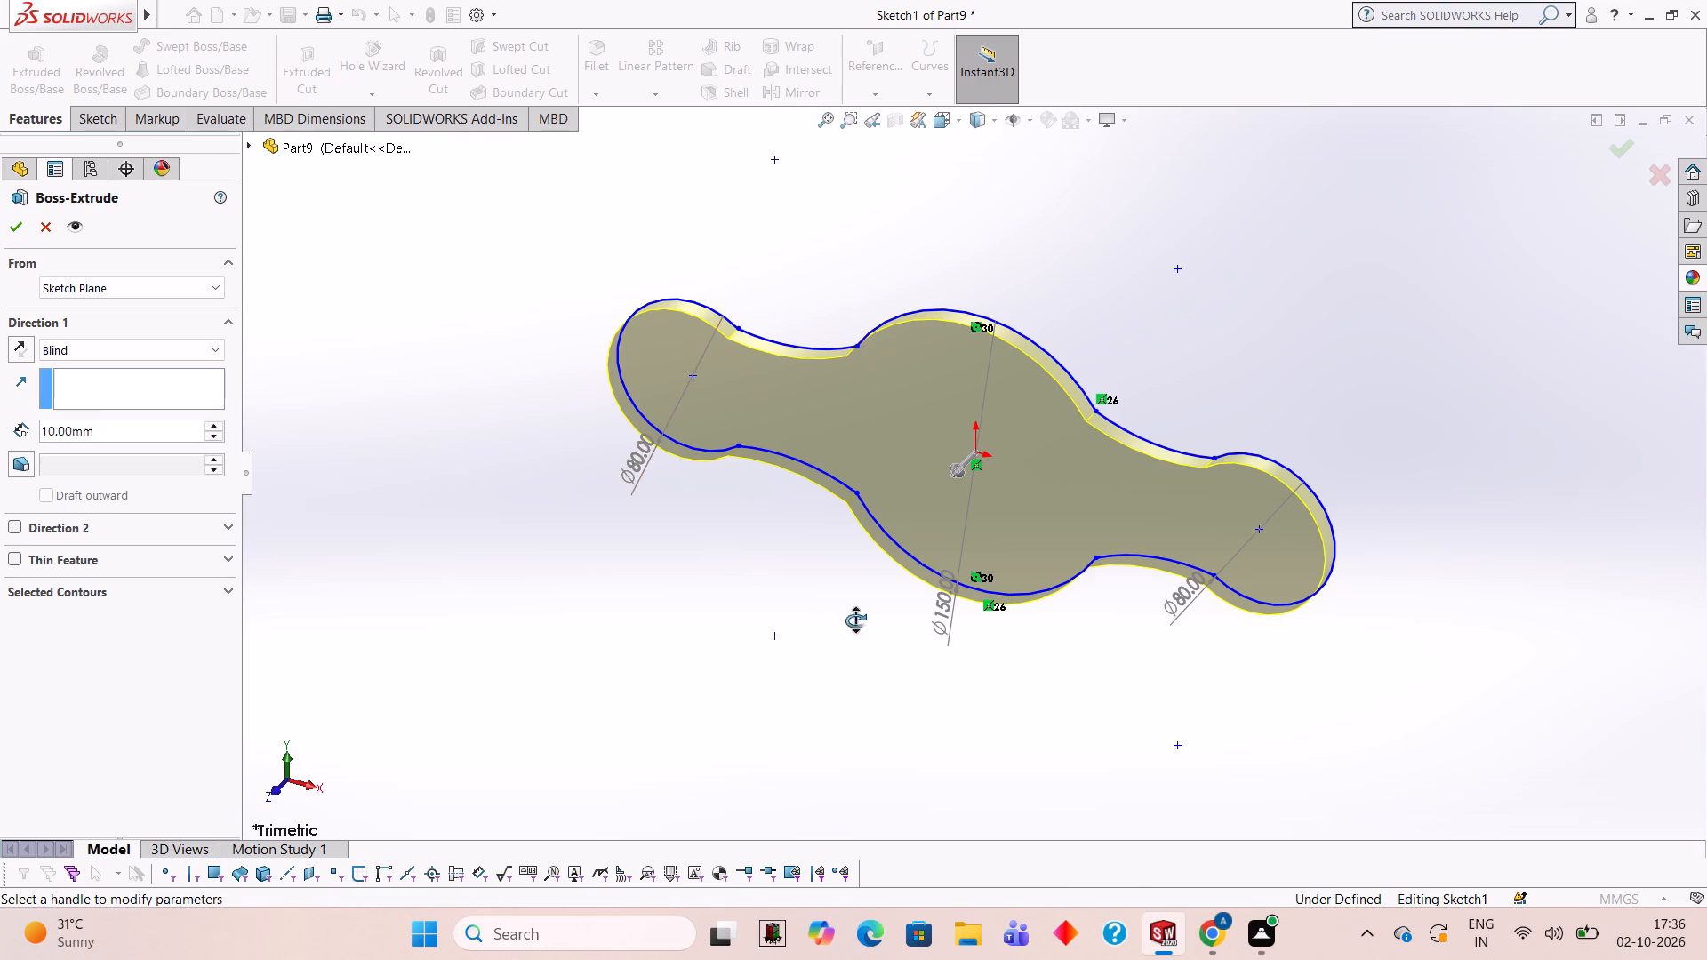
pyautogui.moveTo(855, 620); pyautogui.dragTo(768, 332, button='middle')
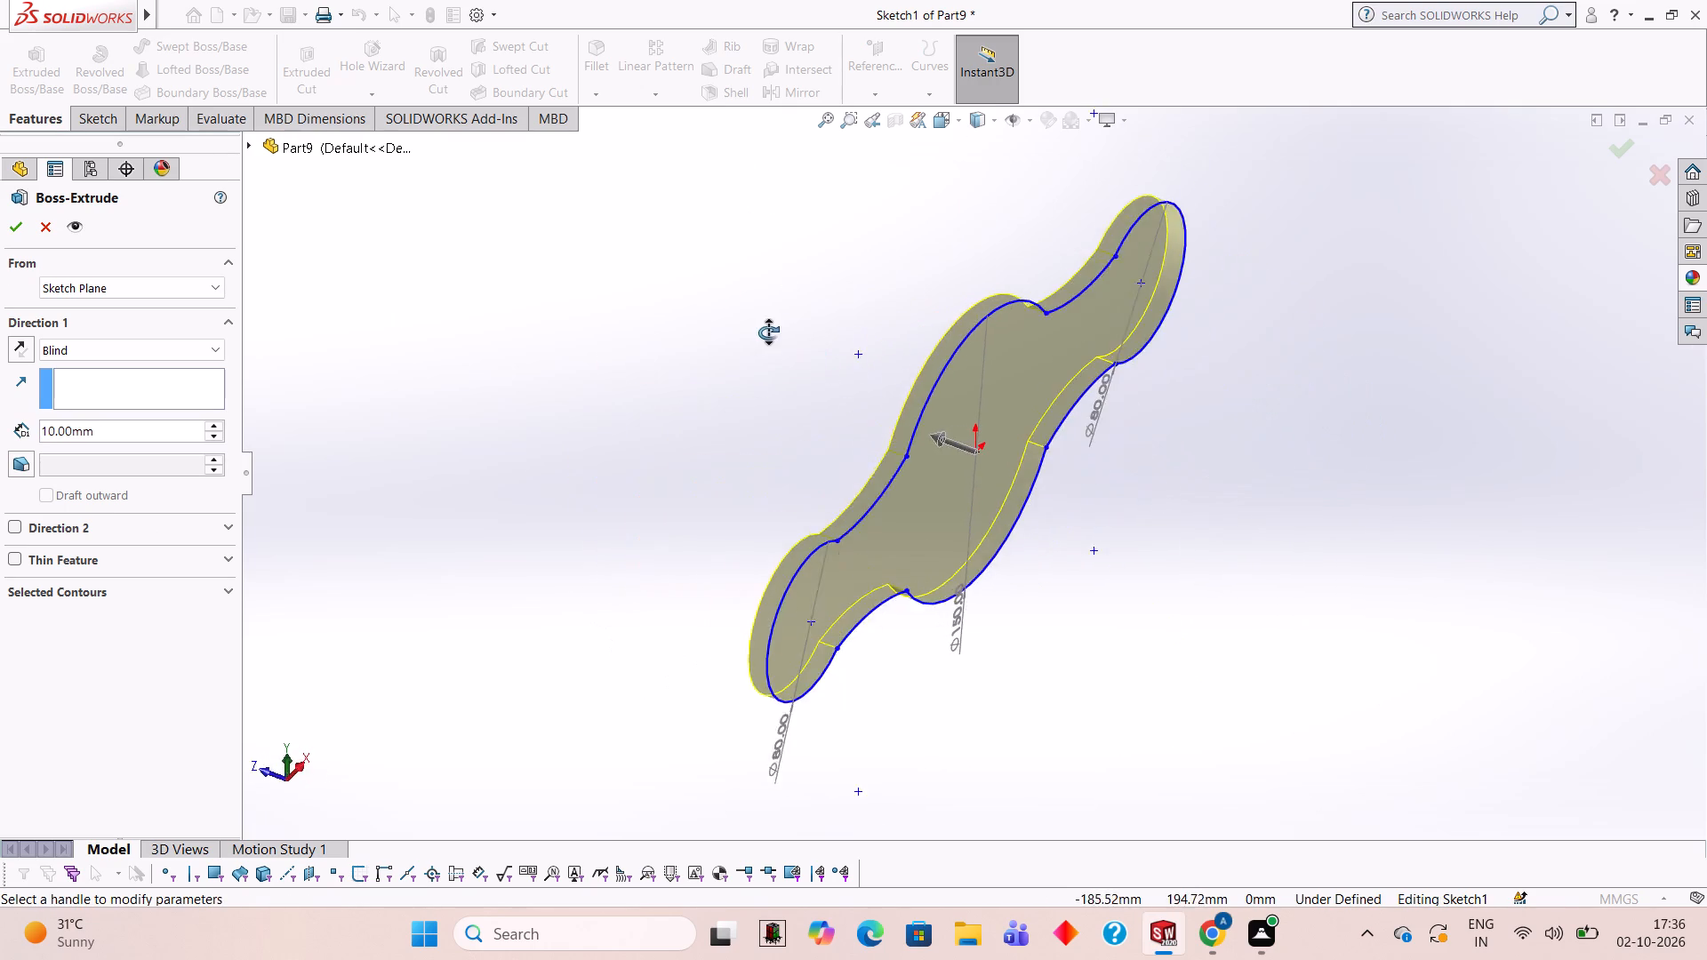
pyautogui.moveTo(768, 332); pyautogui.dragTo(921, 425, button='middle')
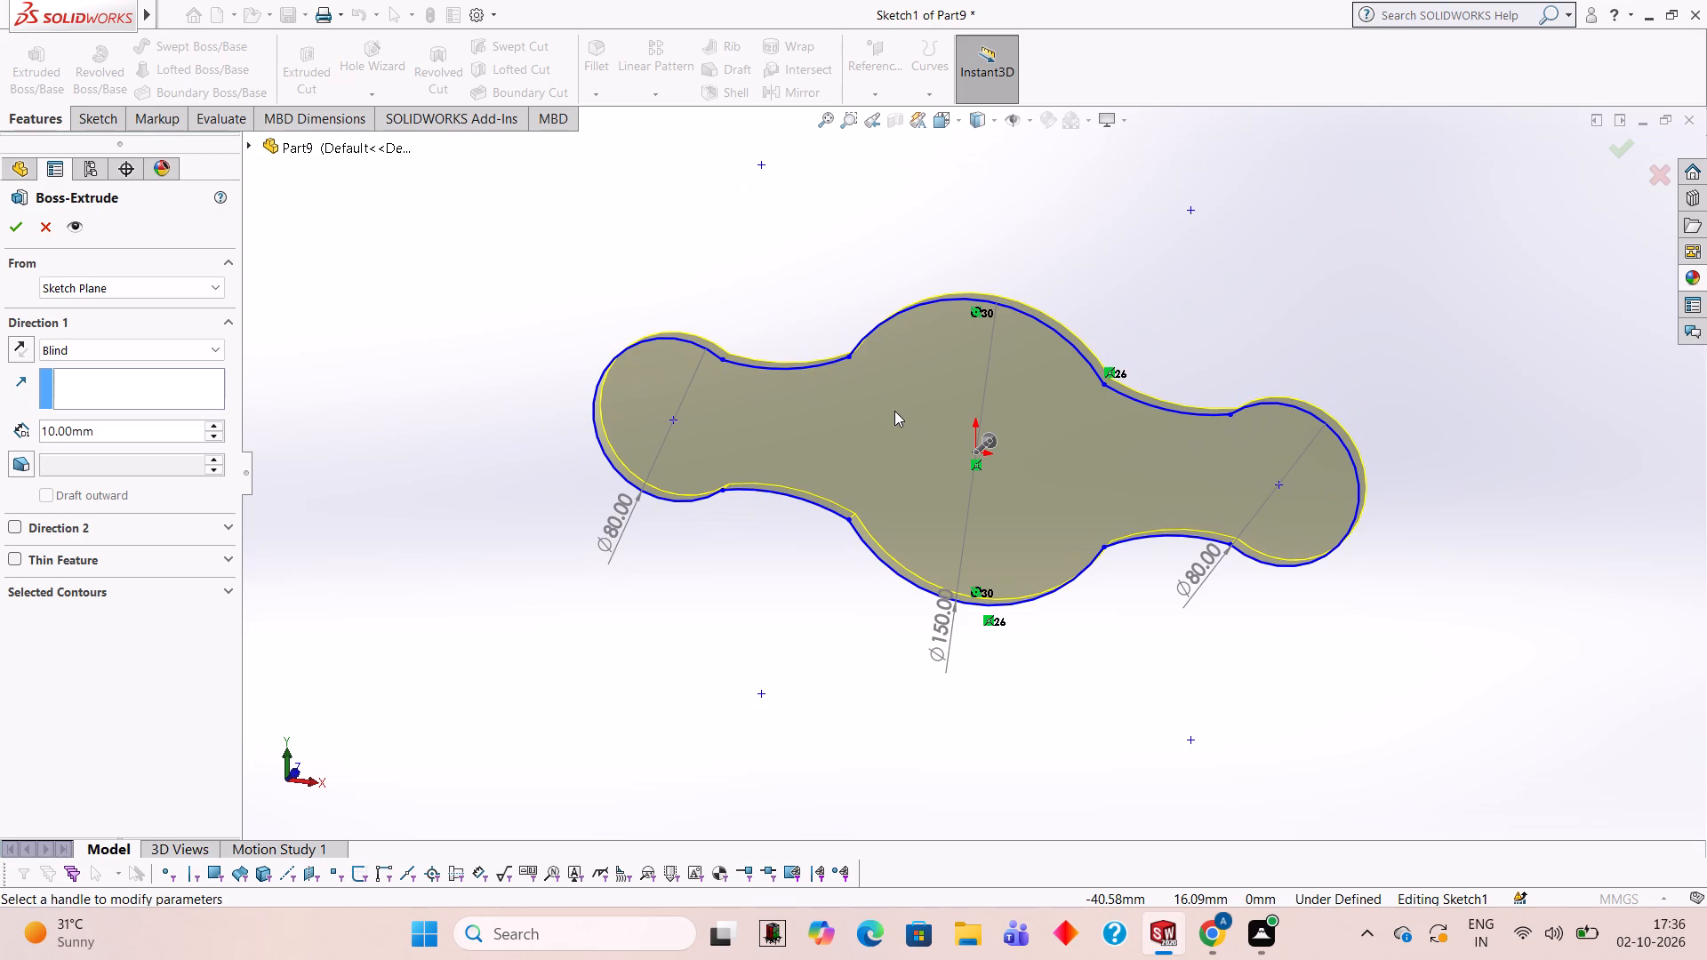
pyautogui.click(119, 425)
pyautogui.press('BackSpace')
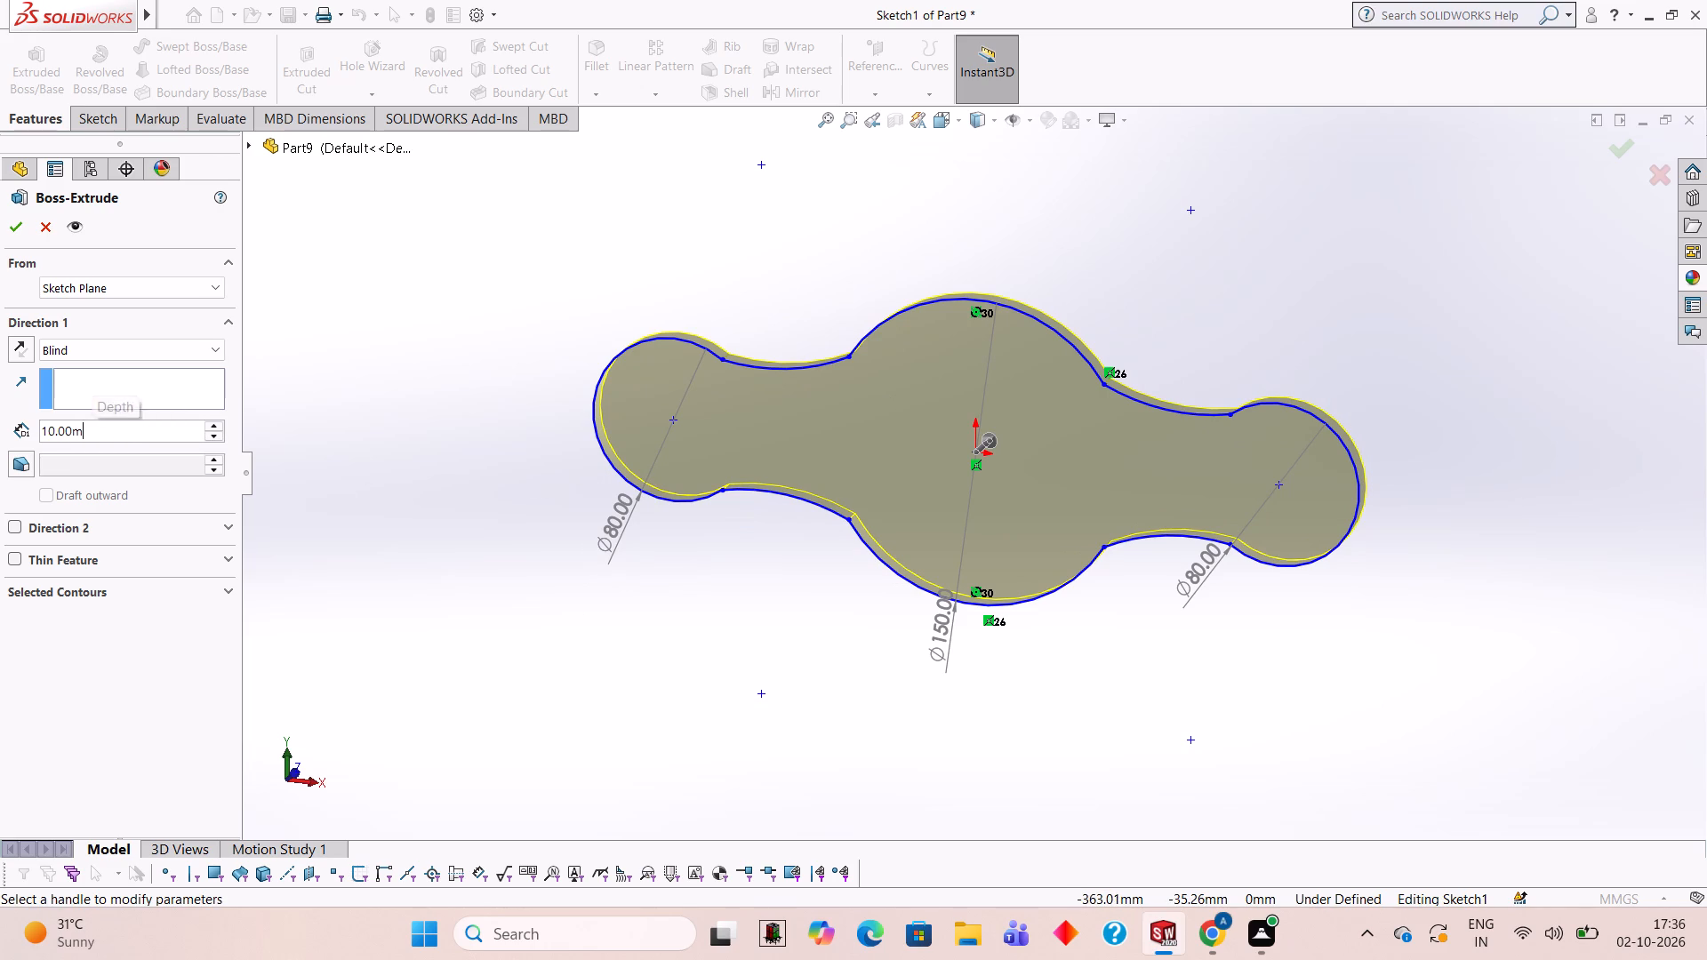
pyautogui.press('BackSpace')
pyautogui.press('BackSpace')
pyautogui.press('BackSpace')
pyautogui.press('BackSpace')
pyautogui.press('BackSpace')
pyautogui.press('BackSpace')
pyautogui.write('20')
pyautogui.press('Return')
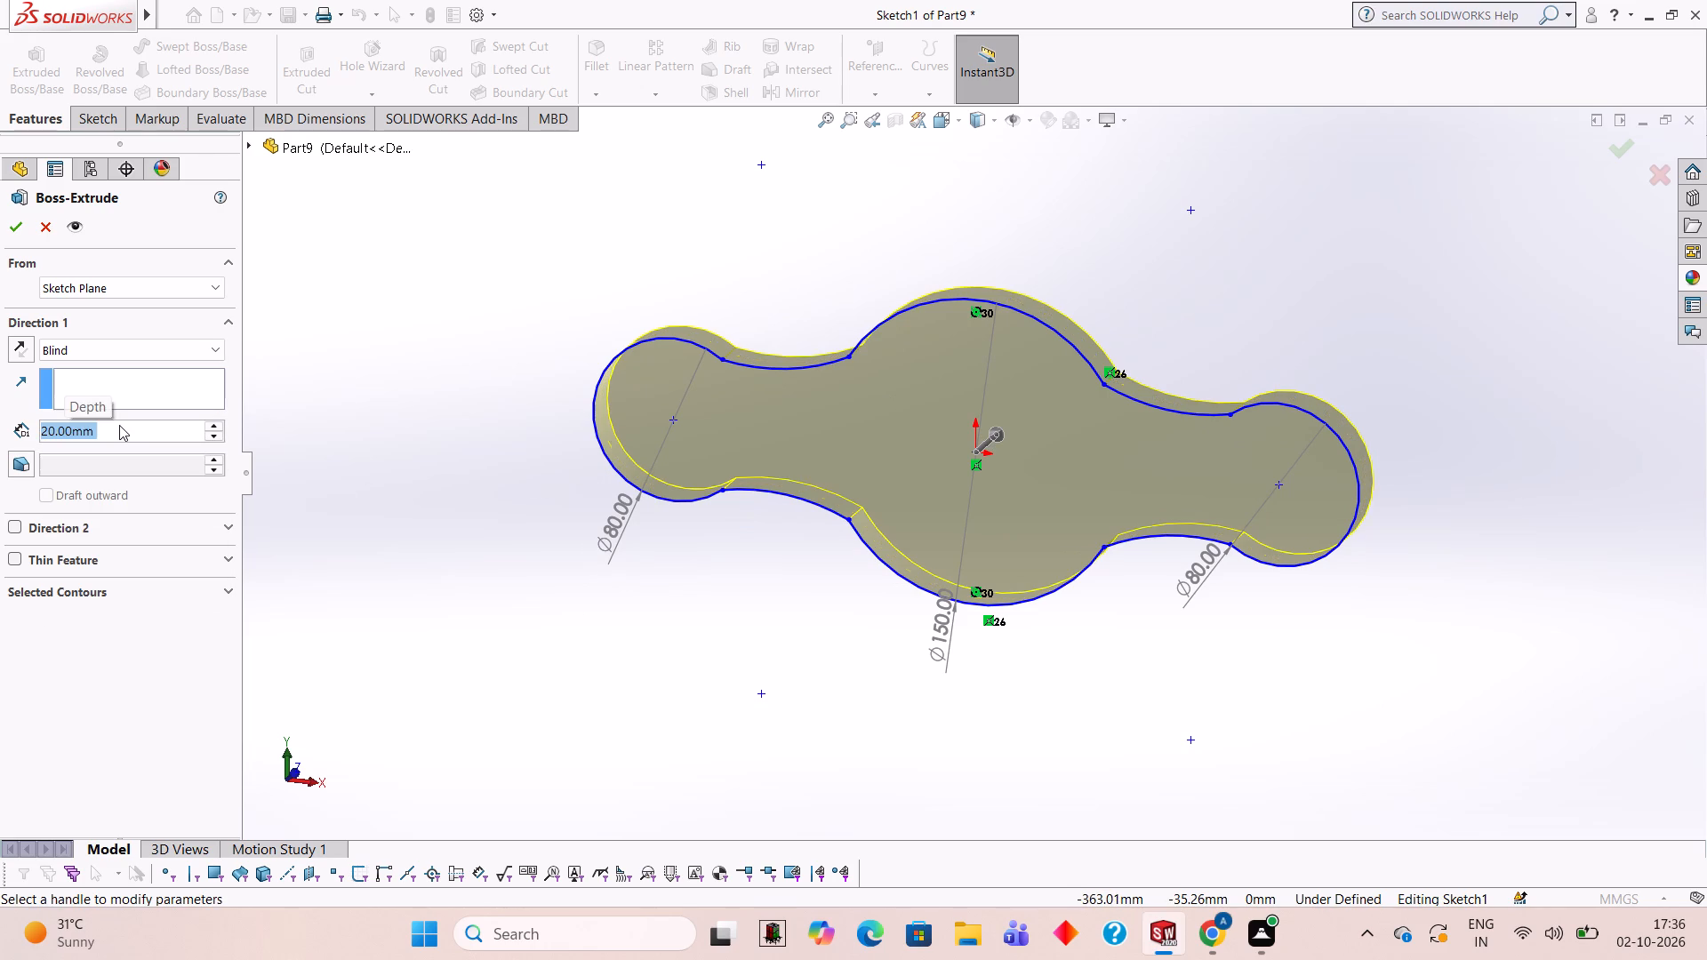
pyautogui.click(18, 236)
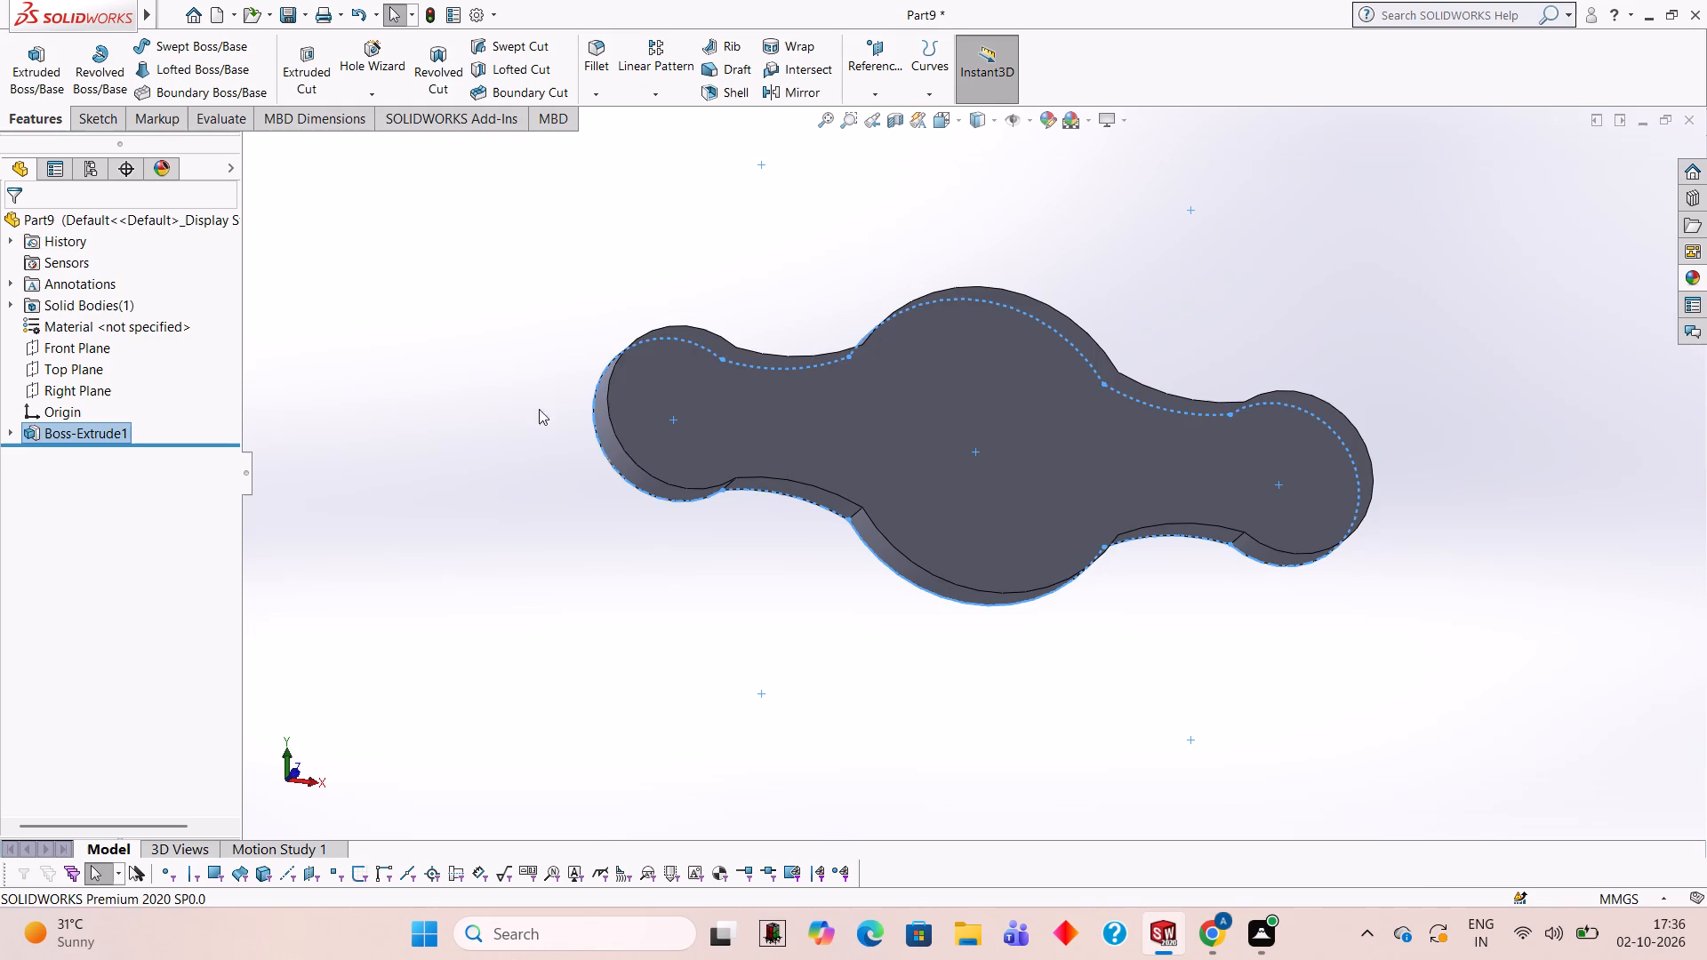
# Examine the extruded plate's front and back faces and its side edges from several angles.
pyautogui.click(680, 445)
pyautogui.click(797, 637)
pyautogui.moveTo(1079, 571); pyautogui.dragTo(1017, 658, button='middle')
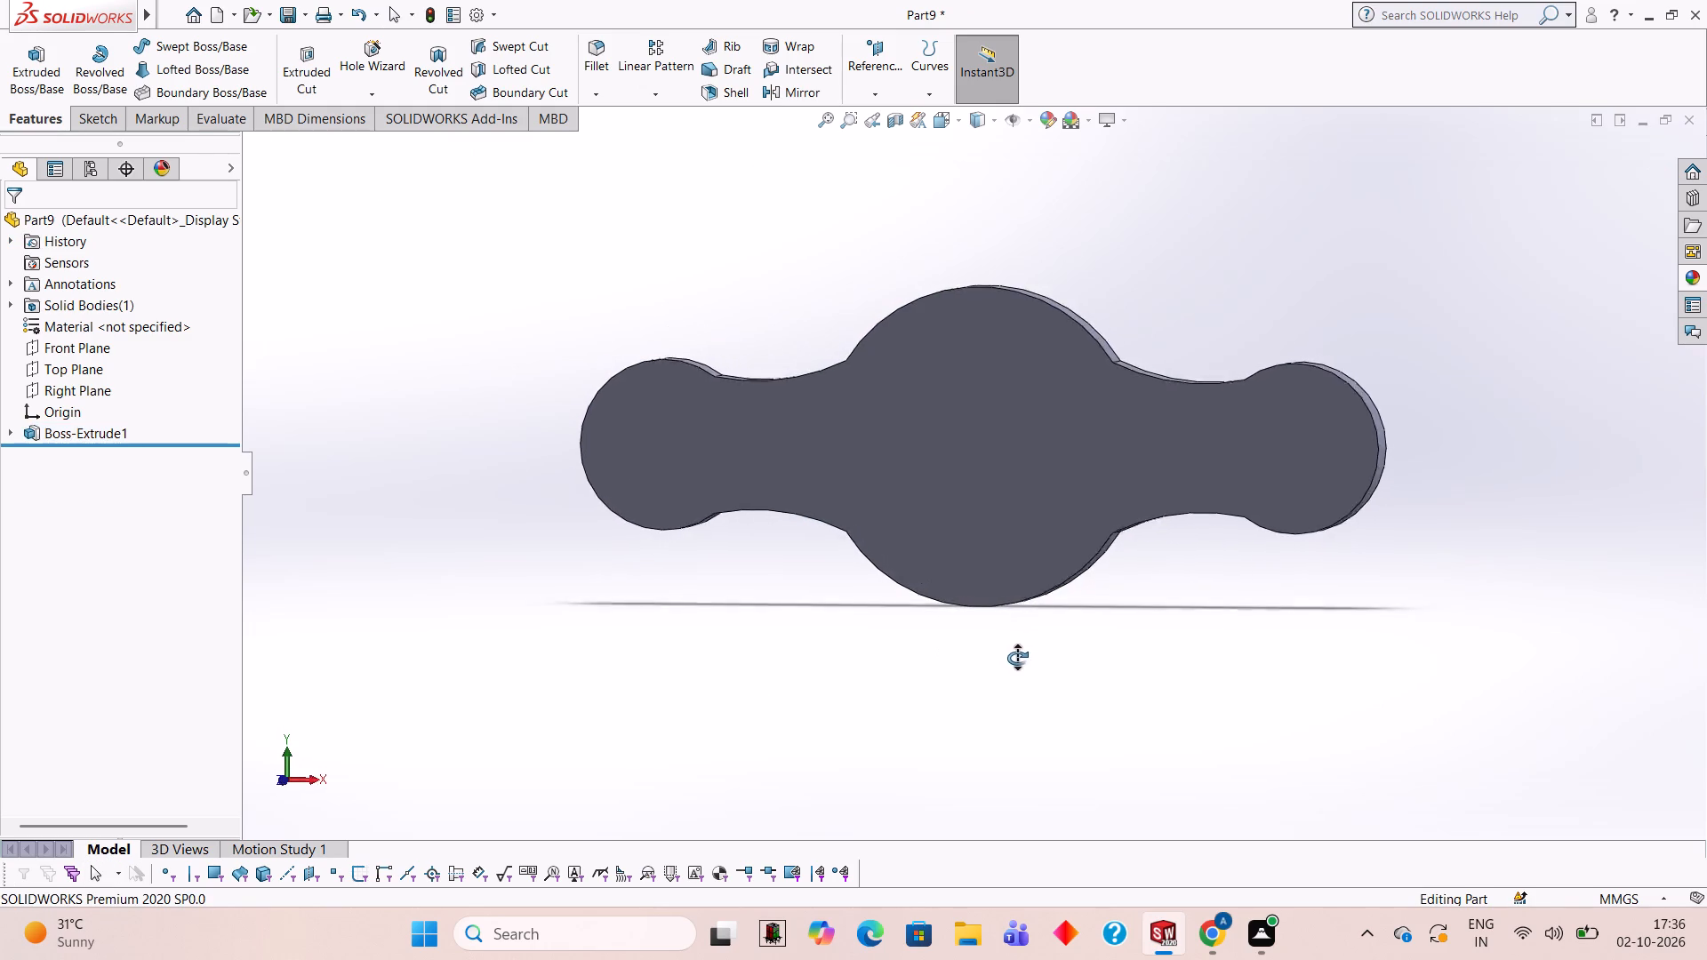
pyautogui.moveTo(1017, 658); pyautogui.dragTo(1026, 594, button='middle')
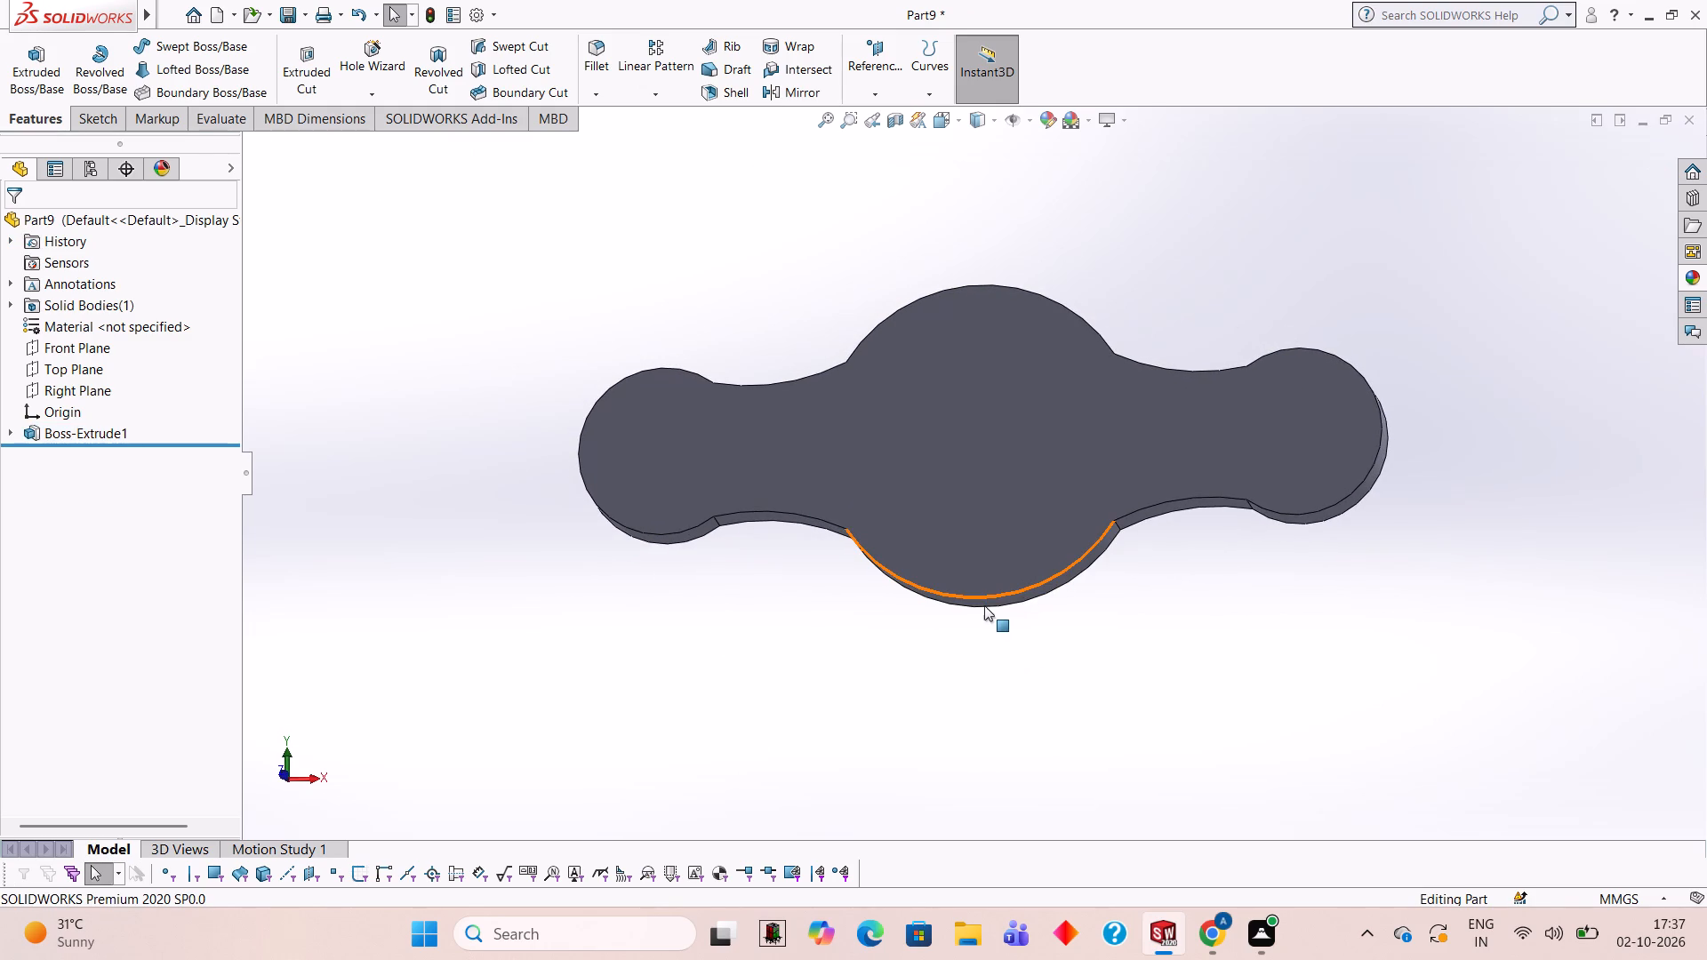
pyautogui.moveTo(1174, 644); pyautogui.dragTo(1202, 707, button='middle')
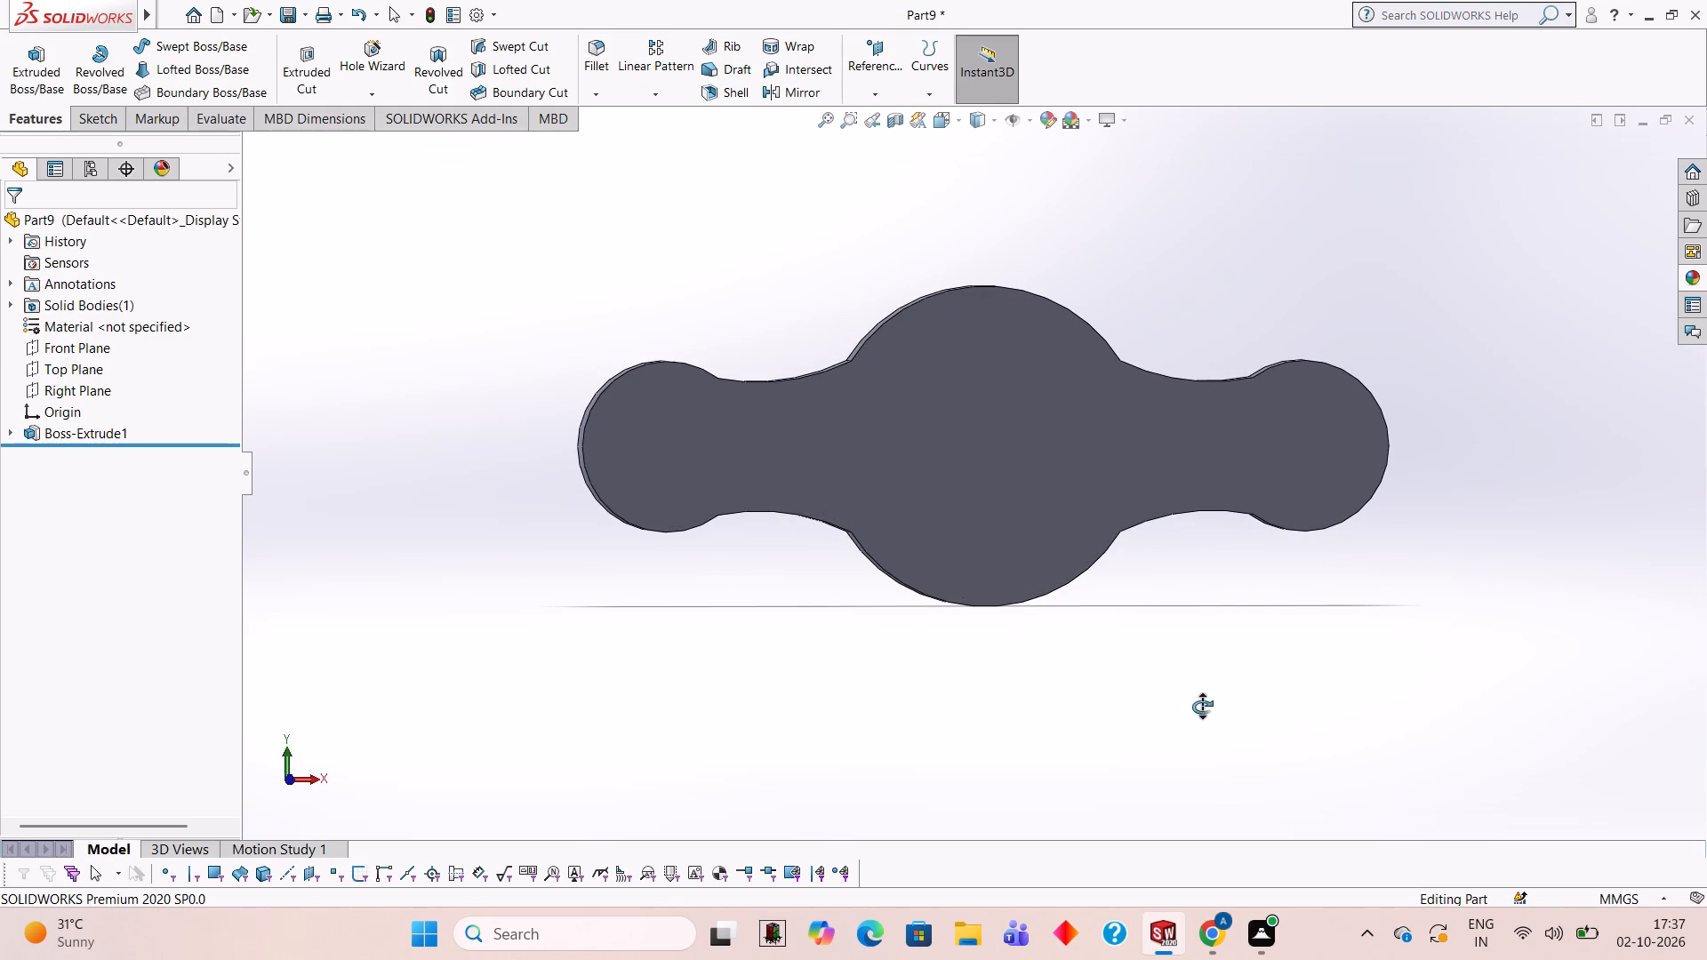
pyautogui.moveTo(1202, 707); pyautogui.dragTo(1203, 707, button='middle')
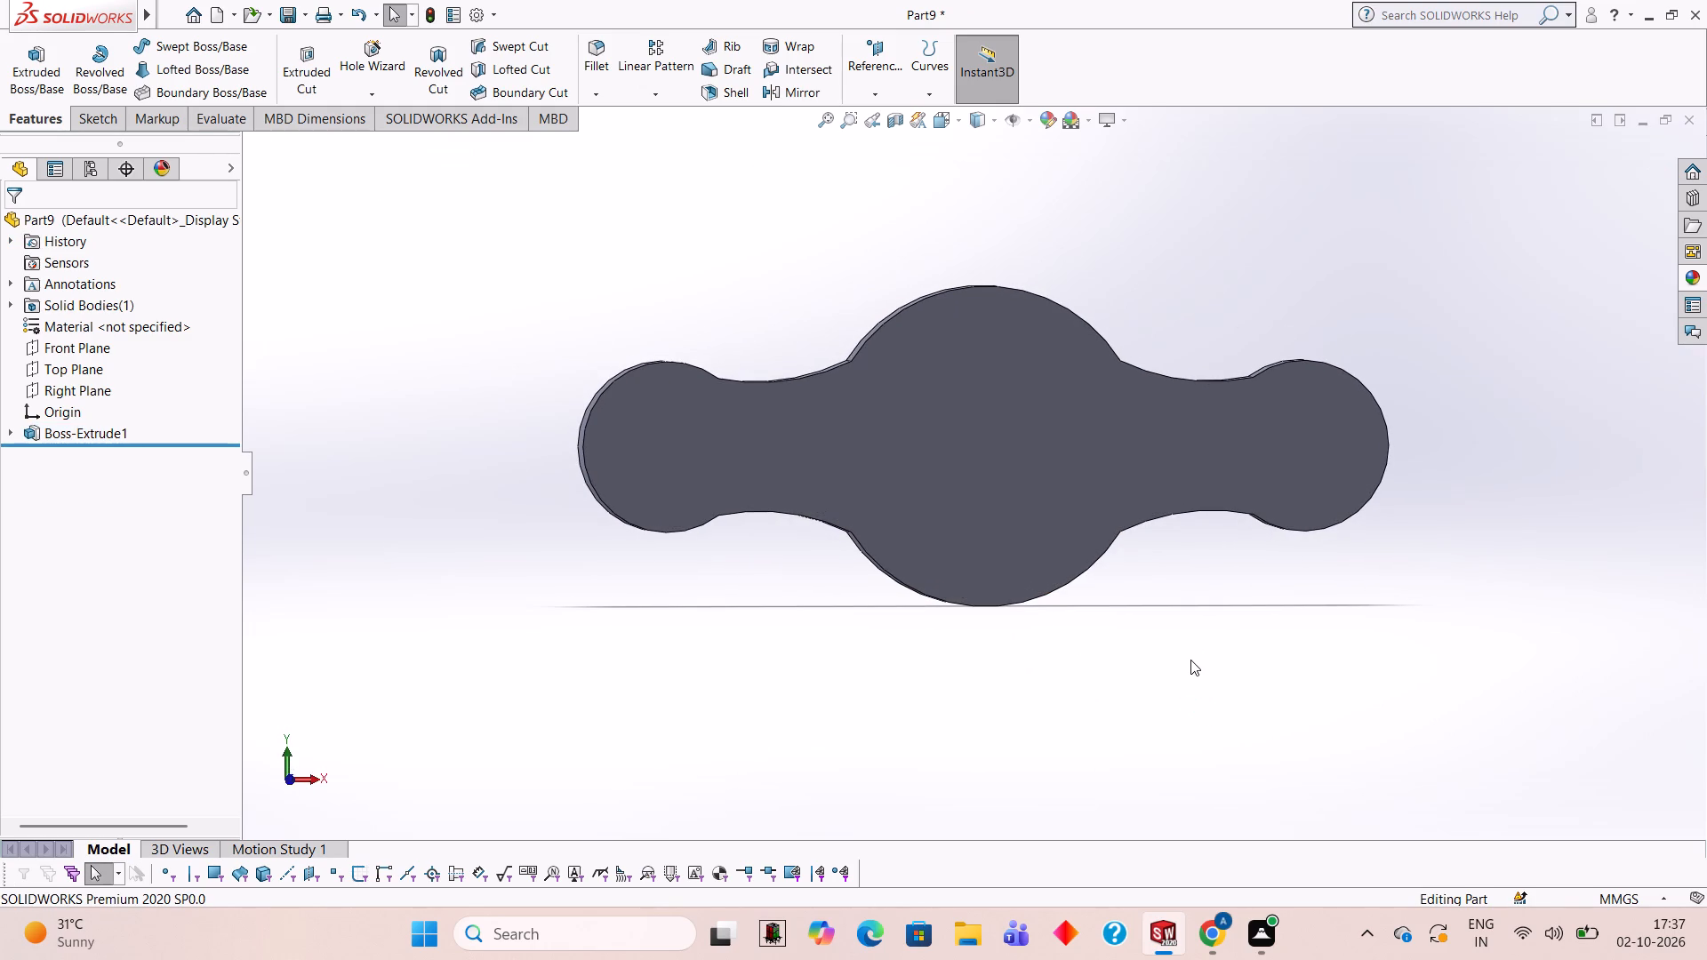
pyautogui.moveTo(1173, 645); pyautogui.dragTo(731, 627, button='middle')
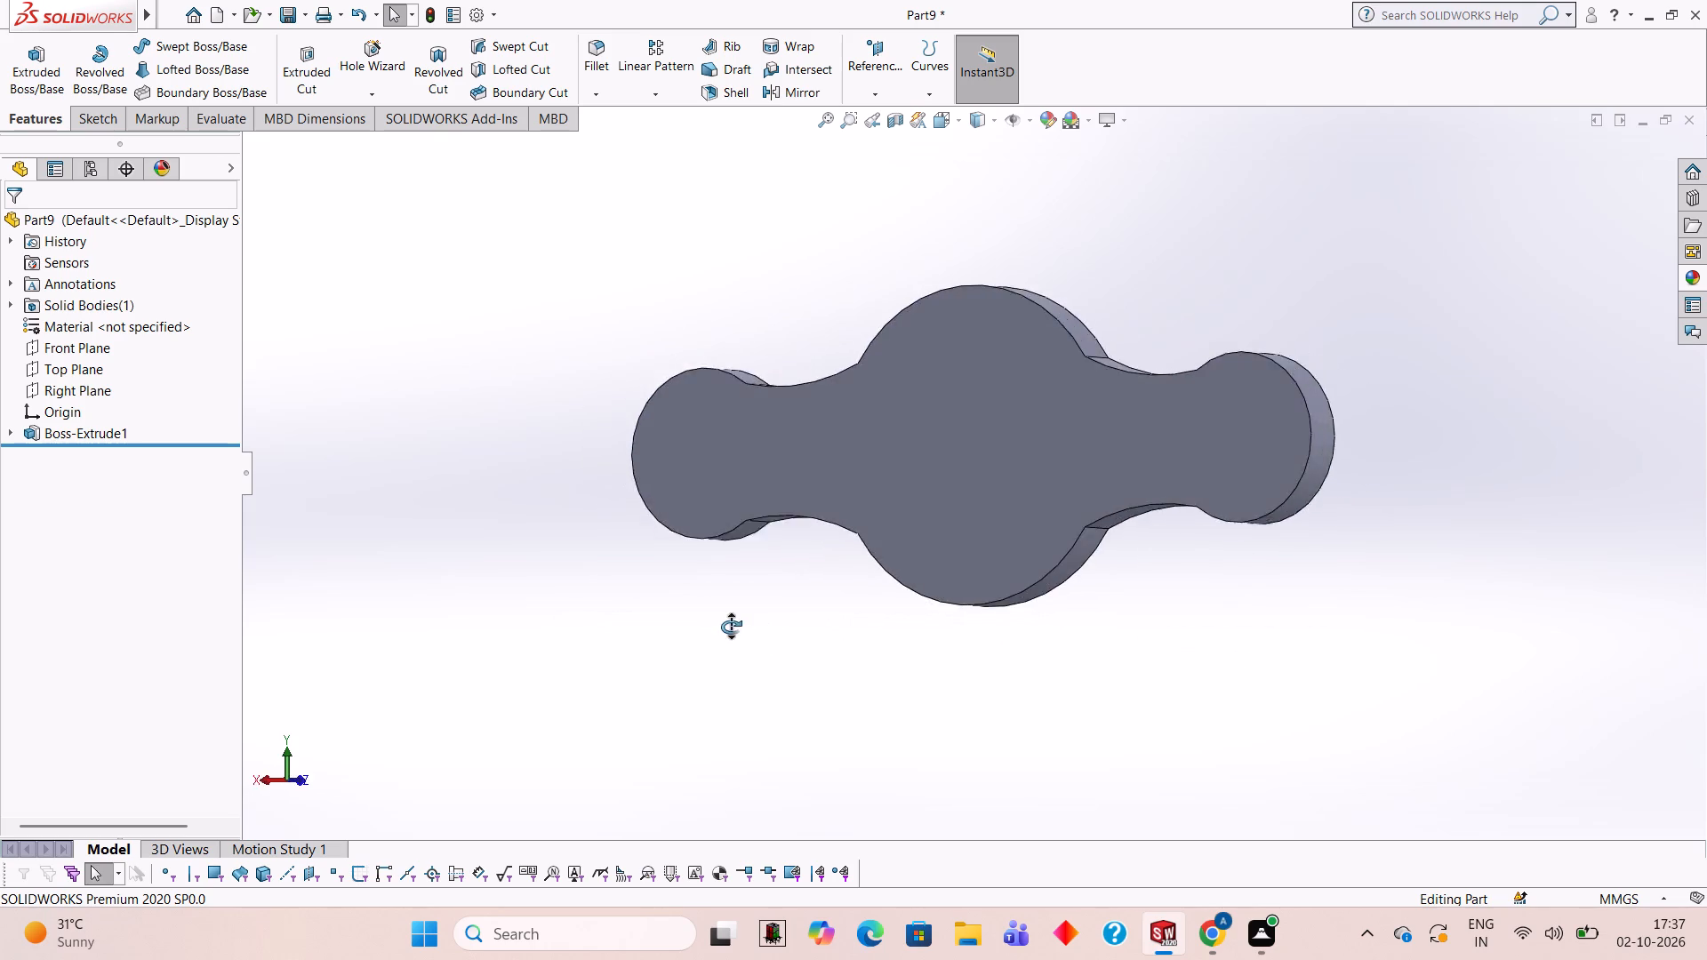
pyautogui.moveTo(731, 627); pyautogui.dragTo(1108, 652, button='middle')
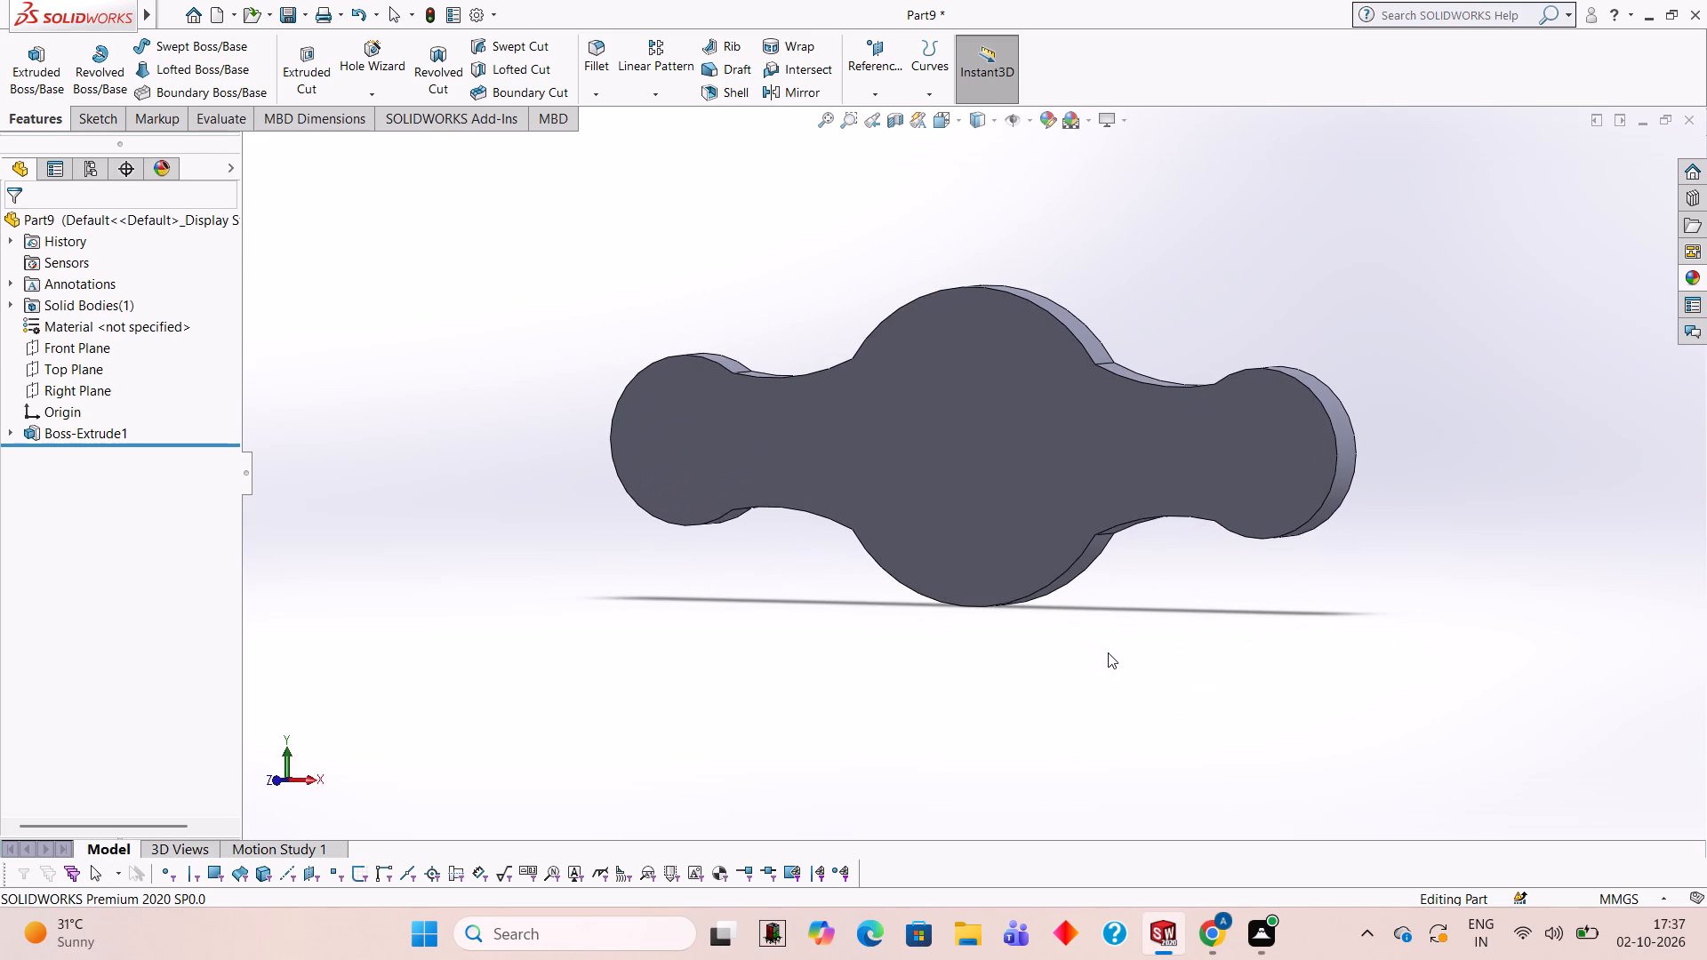
pyautogui.moveTo(1091, 717); pyautogui.dragTo(1135, 436, button='middle')
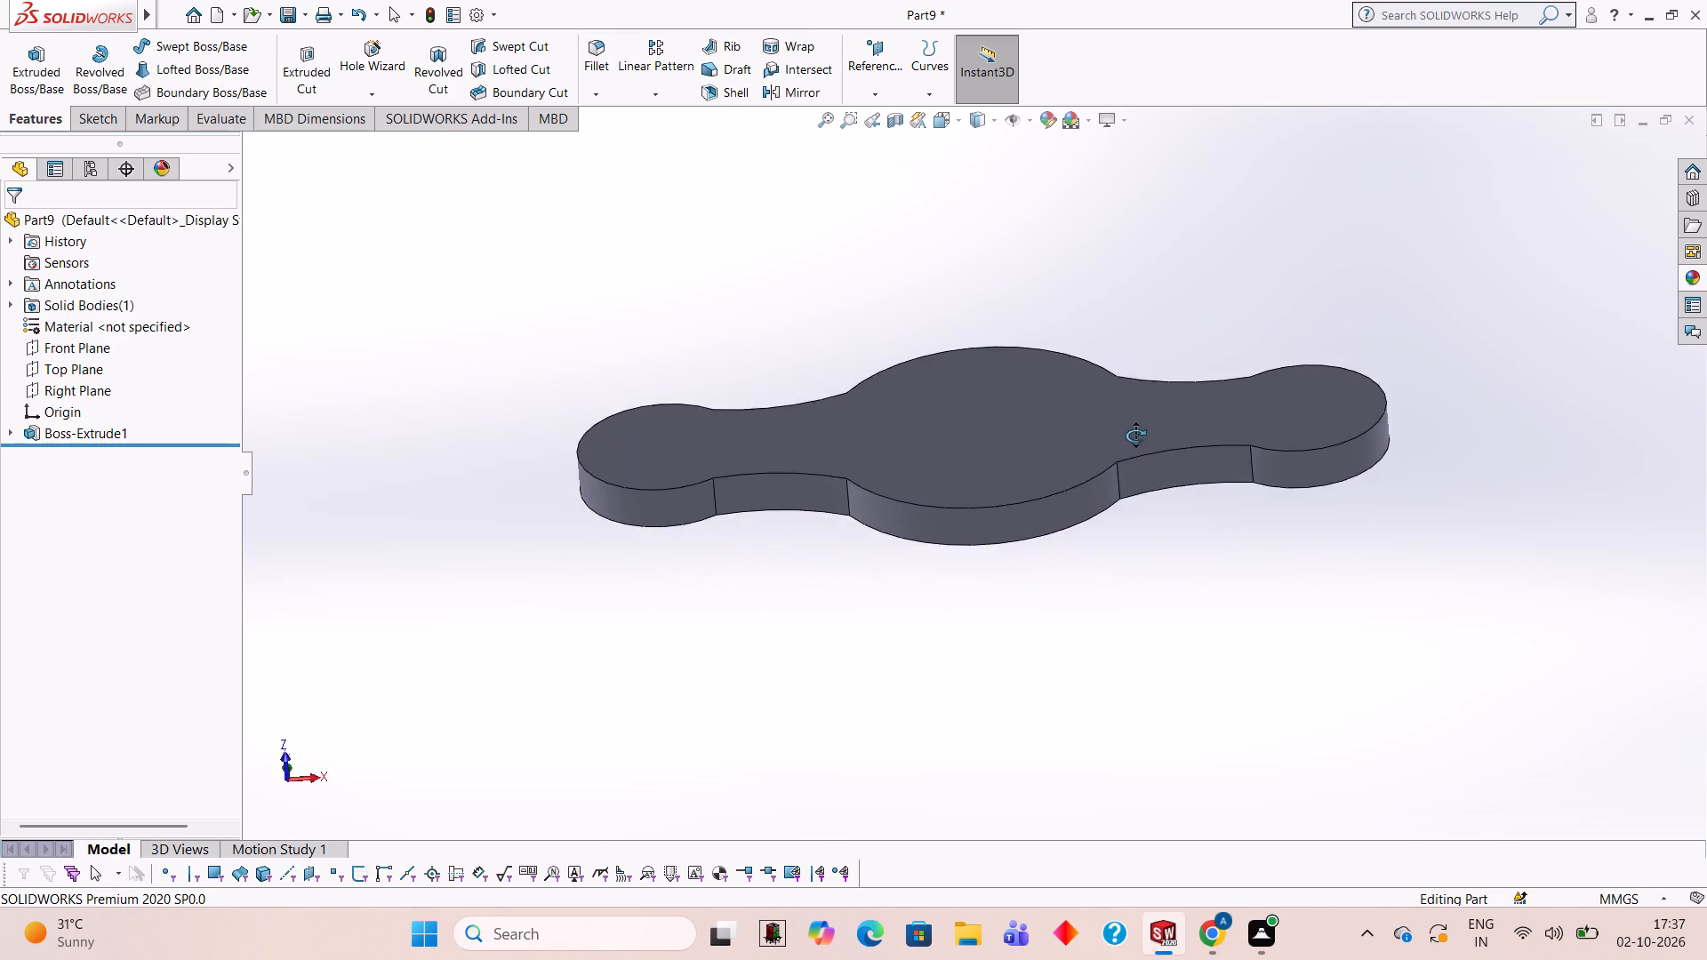
pyautogui.moveTo(1135, 436); pyautogui.dragTo(1122, 675, button='middle')
pyautogui.scroll(-1, 1135, 436)
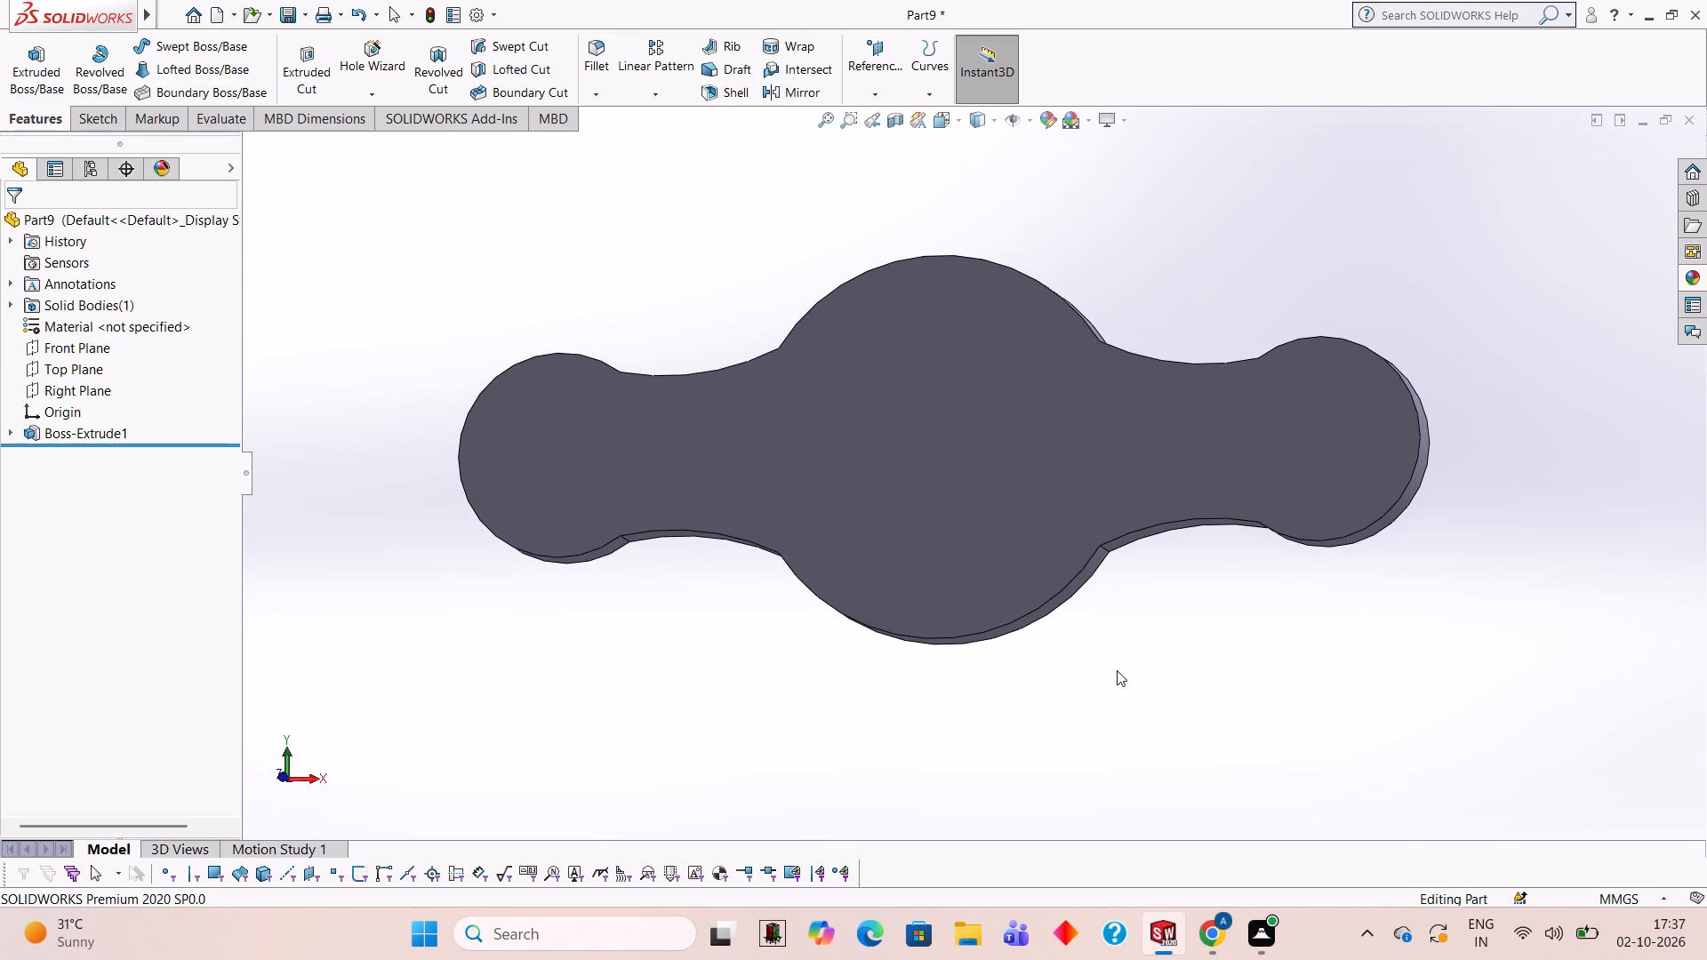
# Undo the 20 mm extrusion and the sketch trims back to the full circles, horizontal centre line and four connecting arcs.
pyautogui.hotkey('ctrl', 'z')
pyautogui.hotkey('ctrl', 'z')
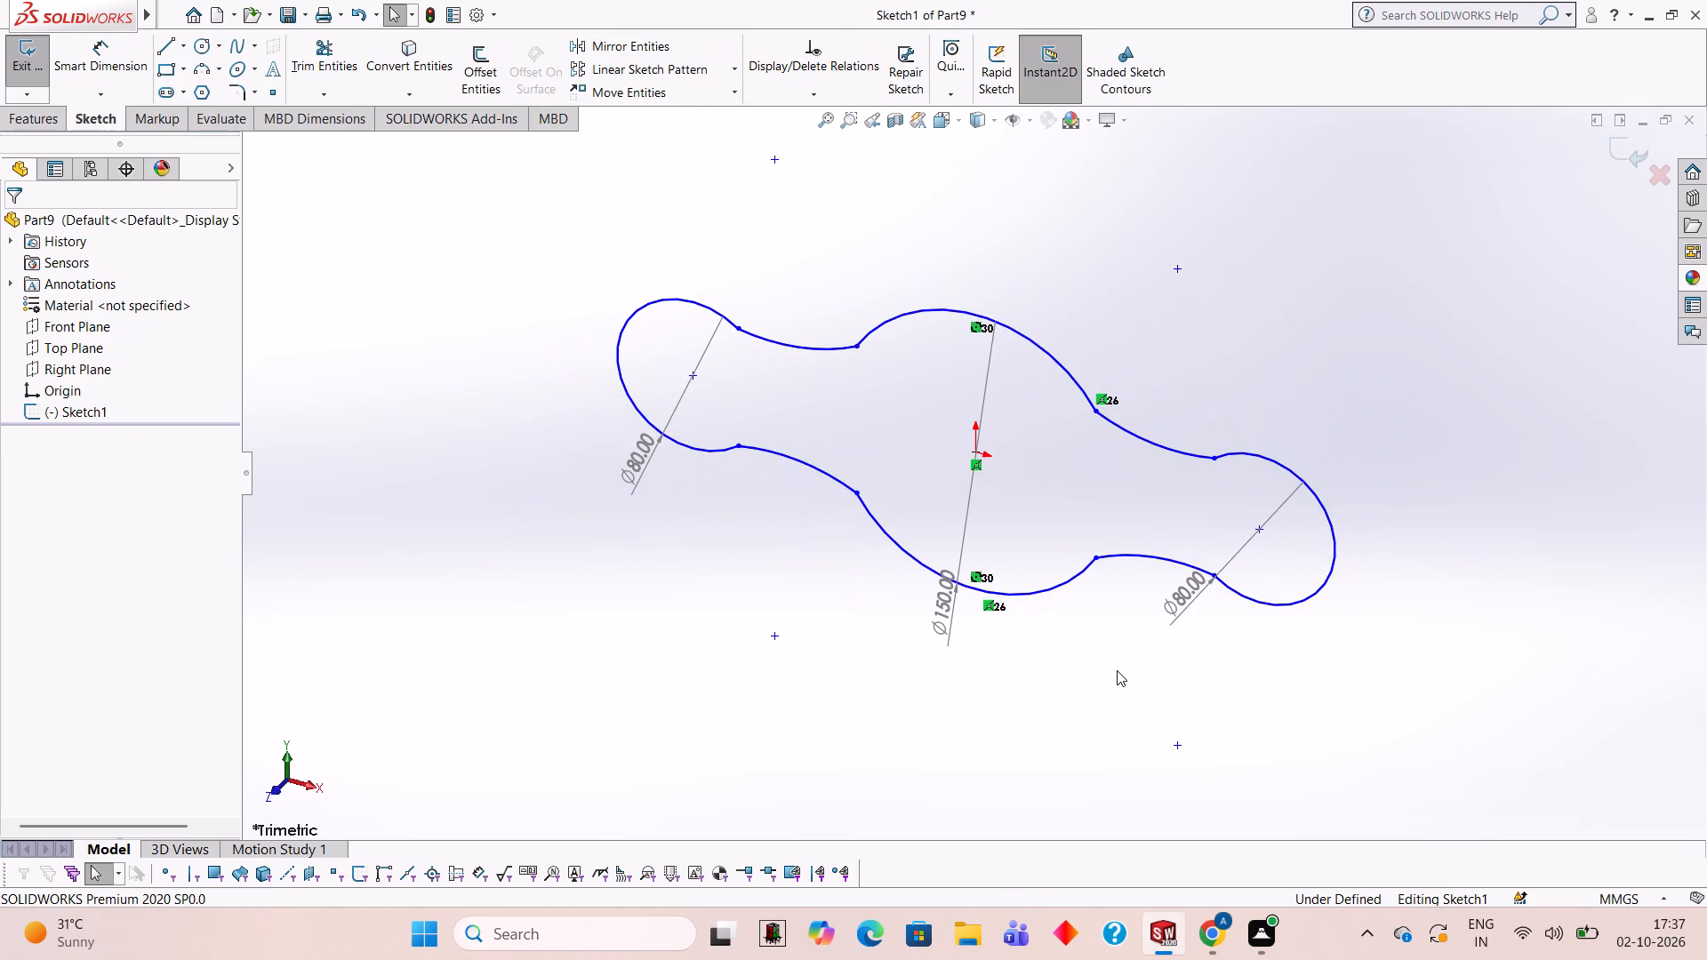
pyautogui.hotkey('ctrl', 'z')
pyautogui.hotkey('ctrl', 'z')
pyautogui.hotkey('ctrl', 'z')
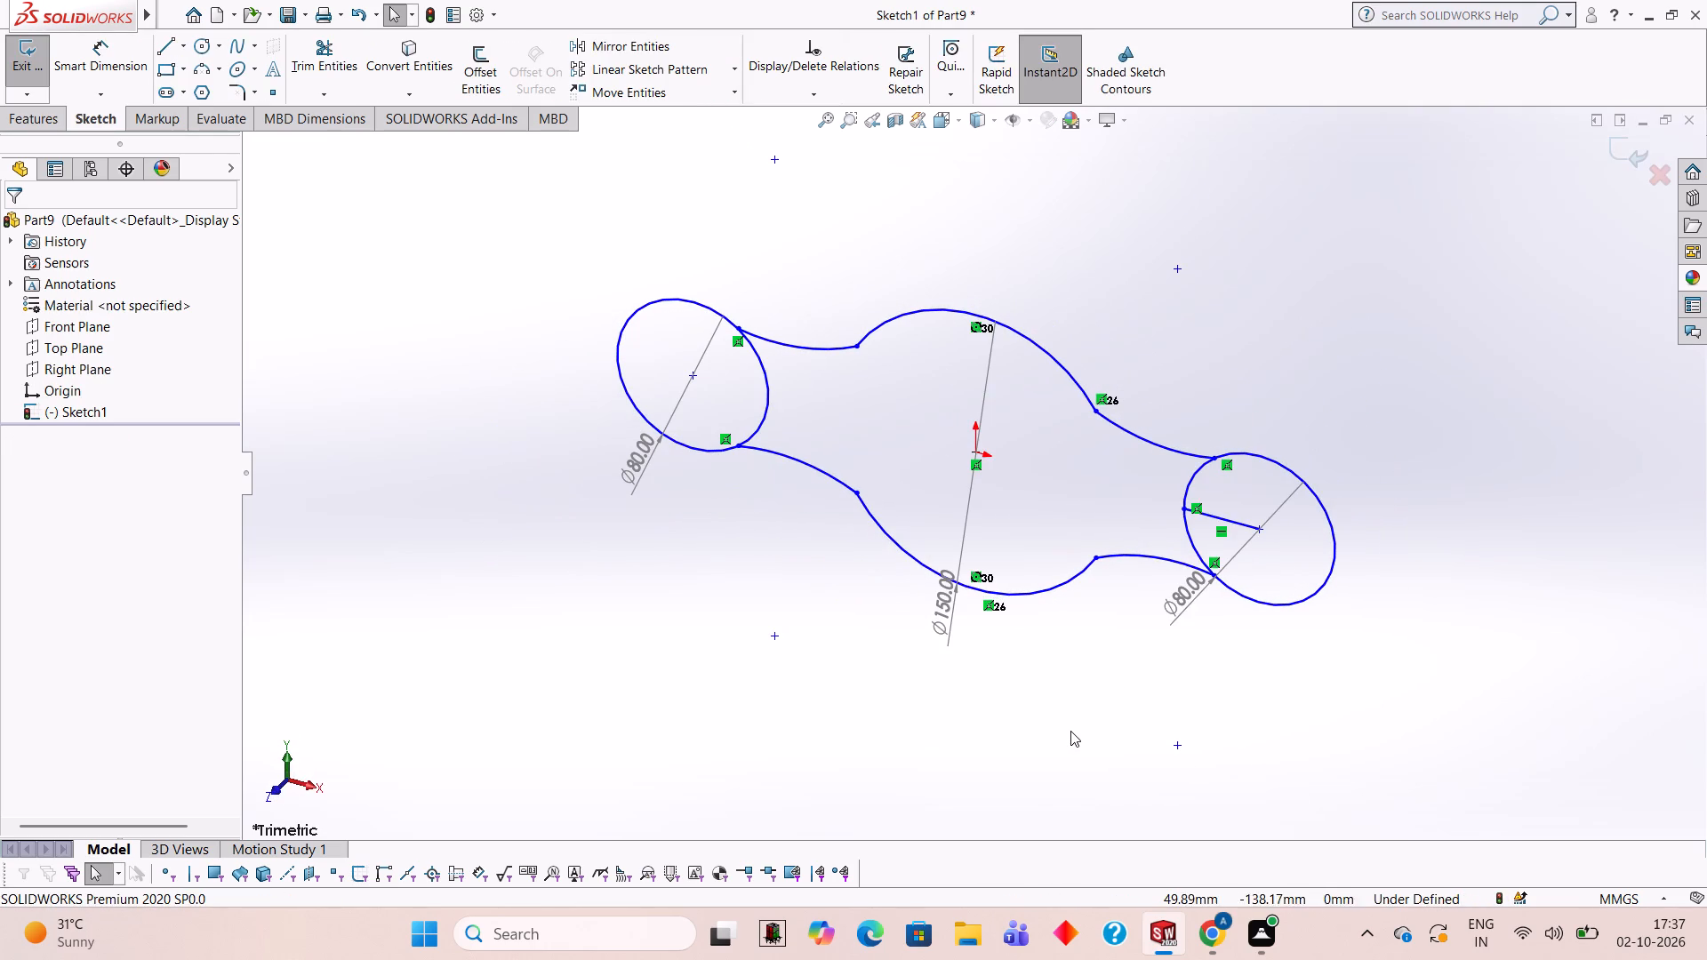
pyautogui.hotkey('ctrl', 'z')
pyautogui.hotkey('ctrl', 'z')
pyautogui.hotkey('ctrl', 'z')
pyautogui.hotkey('ctrl', 'z')
pyautogui.hotkey('ctrl', 'z')
pyautogui.hotkey('ctrl', 'z')
pyautogui.hotkey('ctrl', 'z')
pyautogui.hotkey('ctrl', 'z')
pyautogui.hotkey('ctrl', 'z')
pyautogui.hotkey('ctrl', 'z')
pyautogui.hotkey('ctrl', 'z')
pyautogui.hotkey('ctrl', 'z')
pyautogui.hotkey('ctrl', 'z')
pyautogui.hotkey('ctrl', 'z')
pyautogui.hotkey('ctrl', 'z')
pyautogui.hotkey('ctrl', 'z')
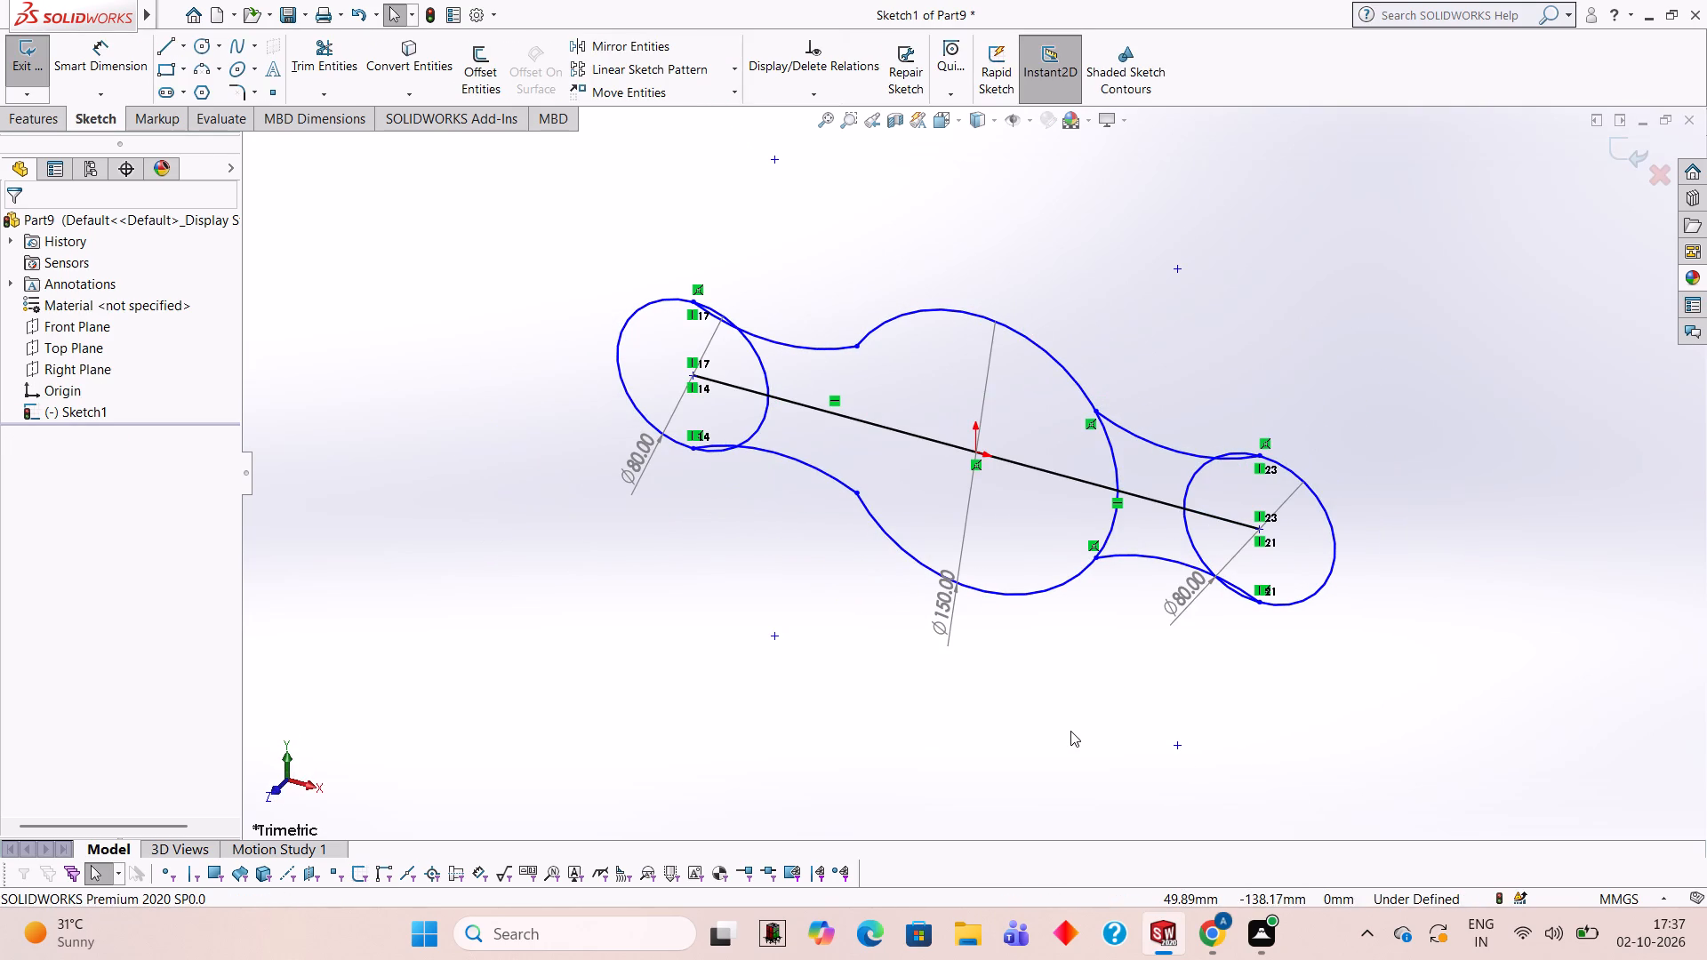
pyautogui.hotkey('ctrl', 'z')
# Trim away the upper-left connecting arc between the left 80 mm circle and the 150 mm circle.
pyautogui.moveTo(1168, 784); pyautogui.dragTo(1254, 707, button='middle')
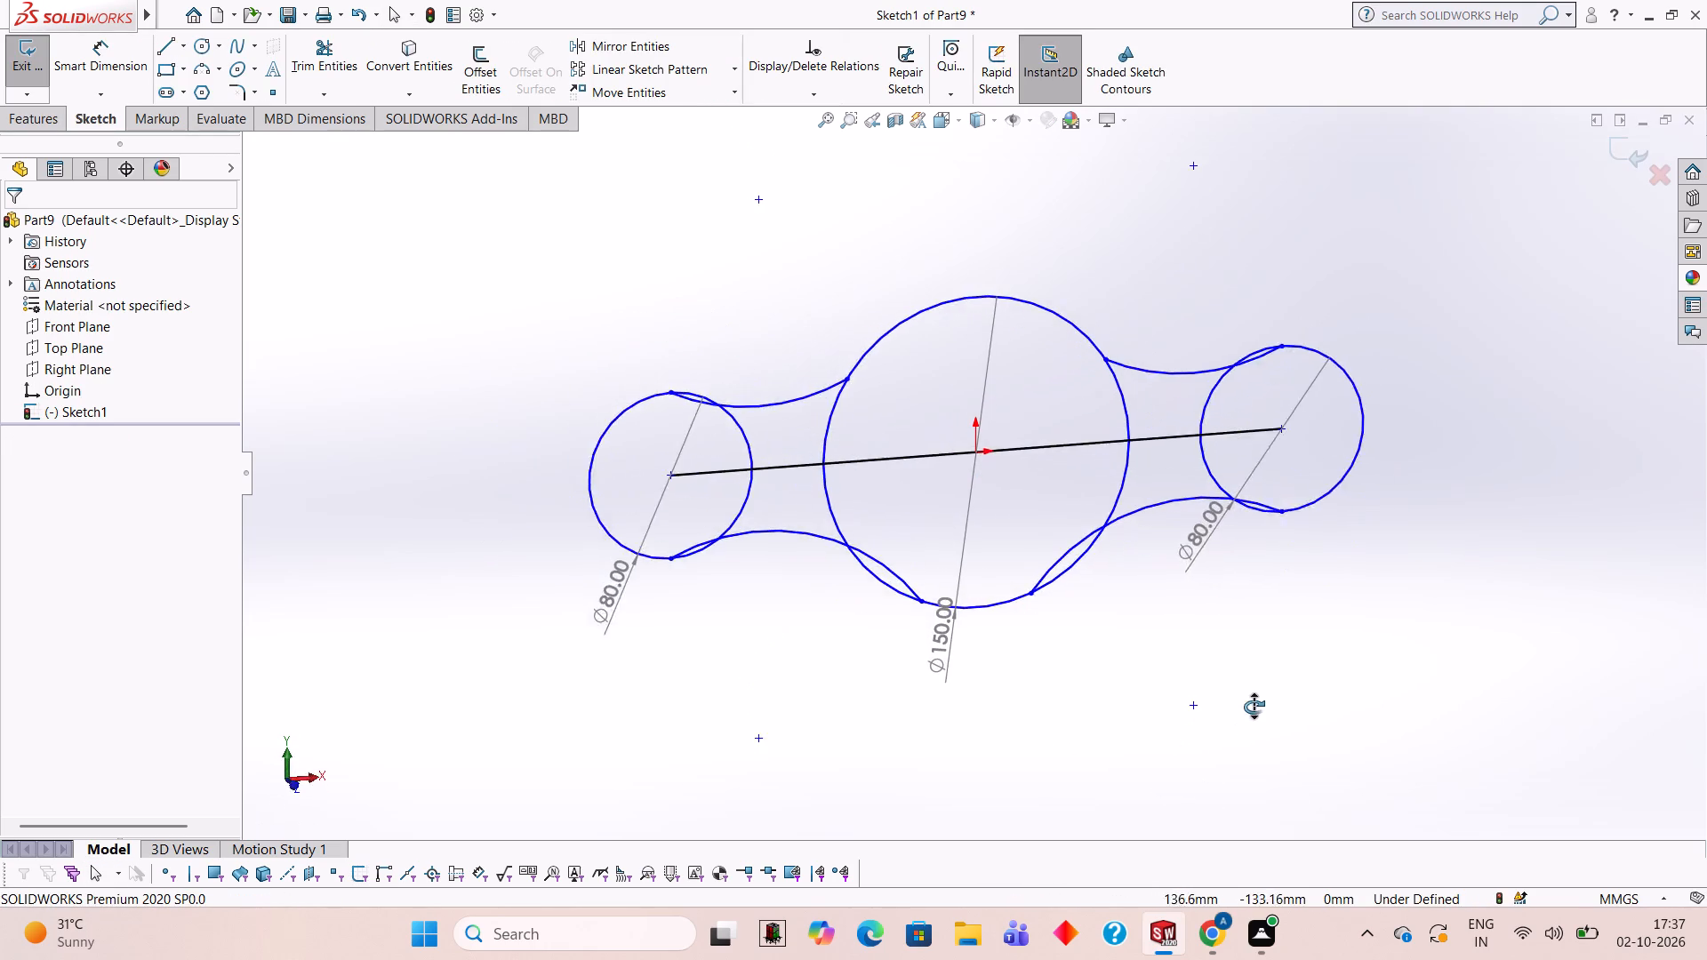
pyautogui.moveTo(1254, 707); pyautogui.dragTo(1238, 615, button='middle')
pyautogui.moveTo(1126, 636); pyautogui.dragTo(1124, 636, button='middle')
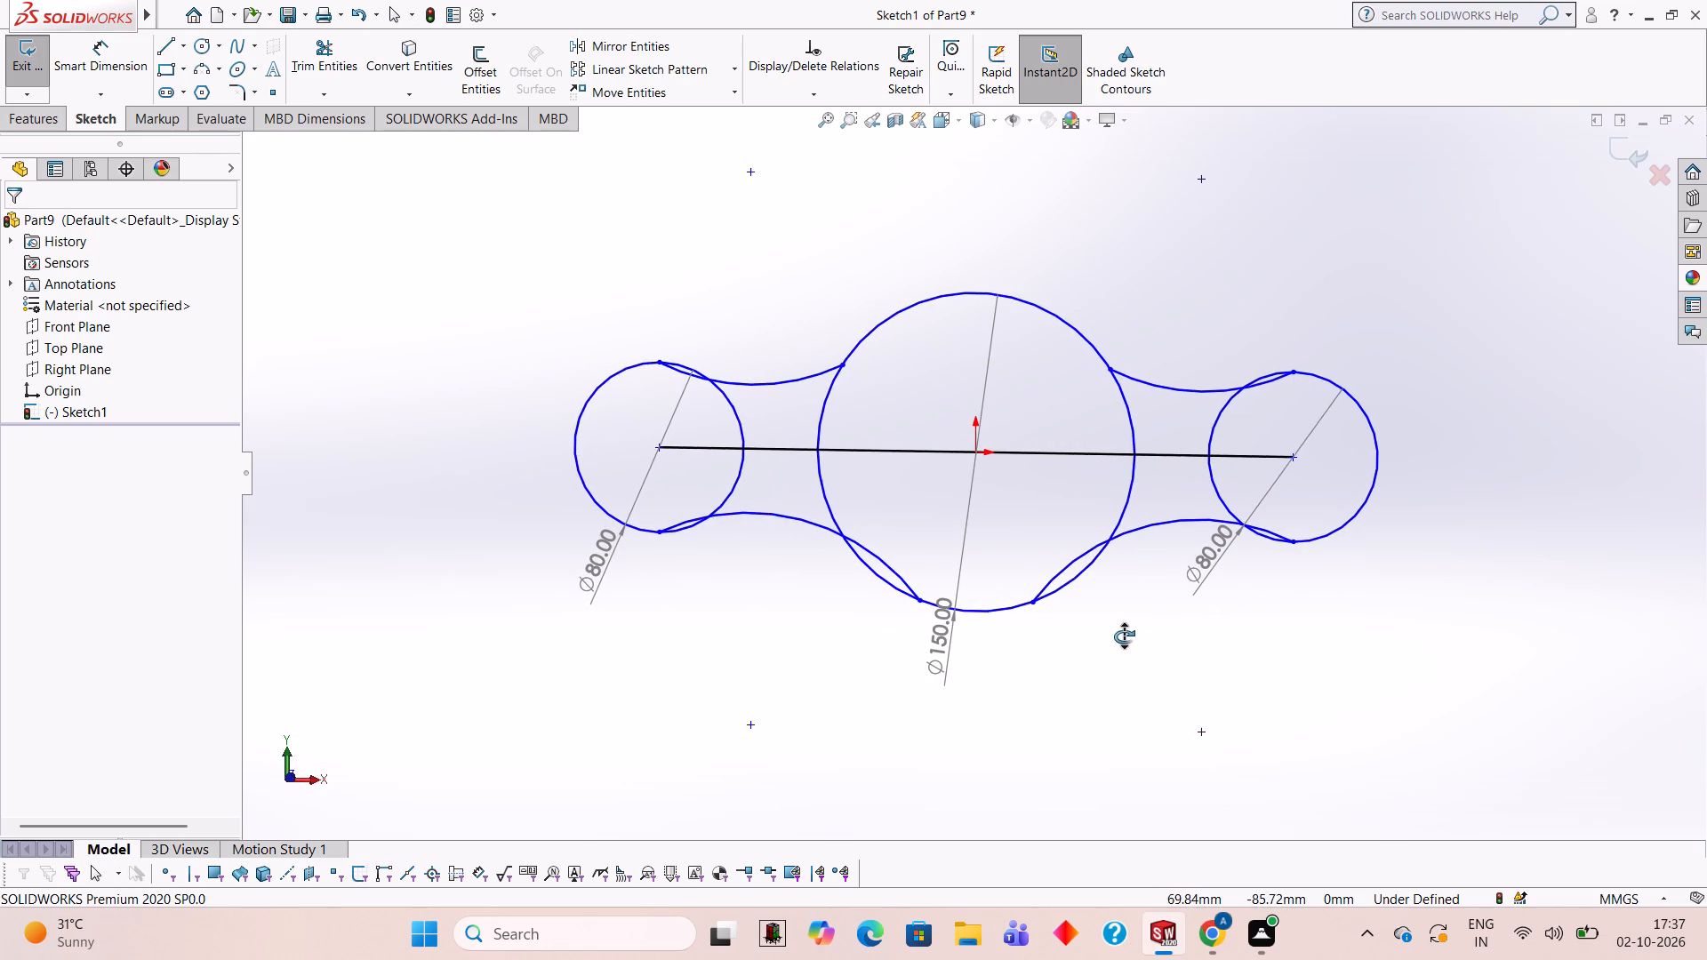
pyautogui.moveTo(1124, 636); pyautogui.dragTo(1107, 628, button='middle')
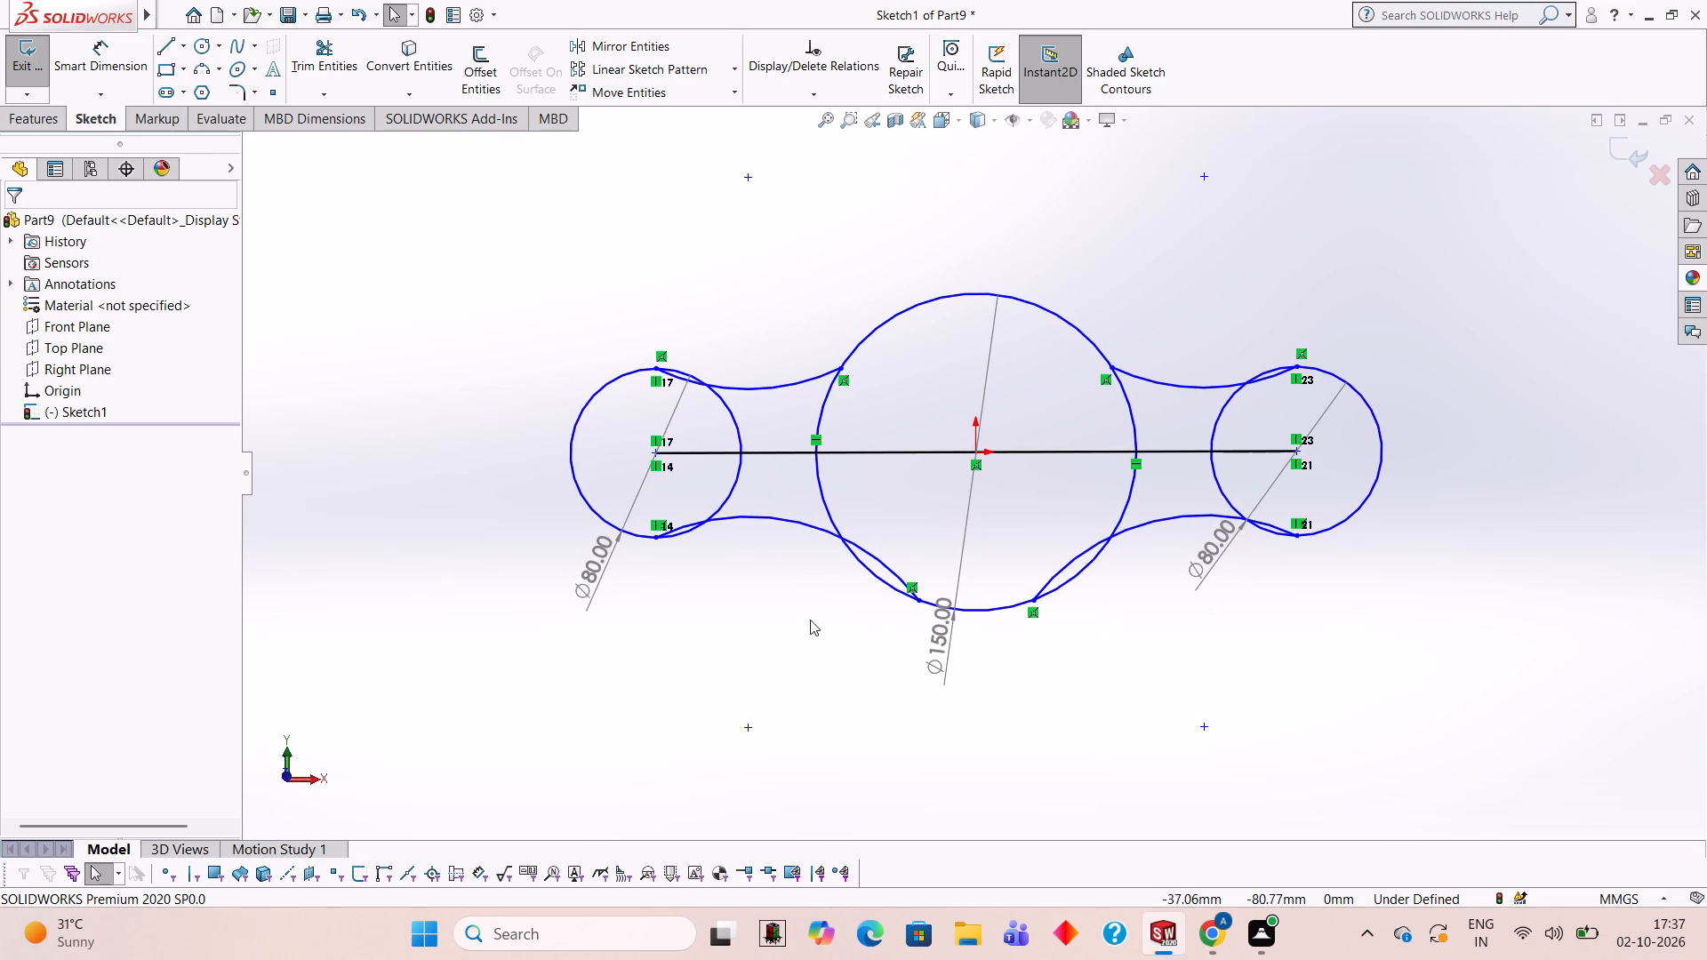
pyautogui.click(341, 60)
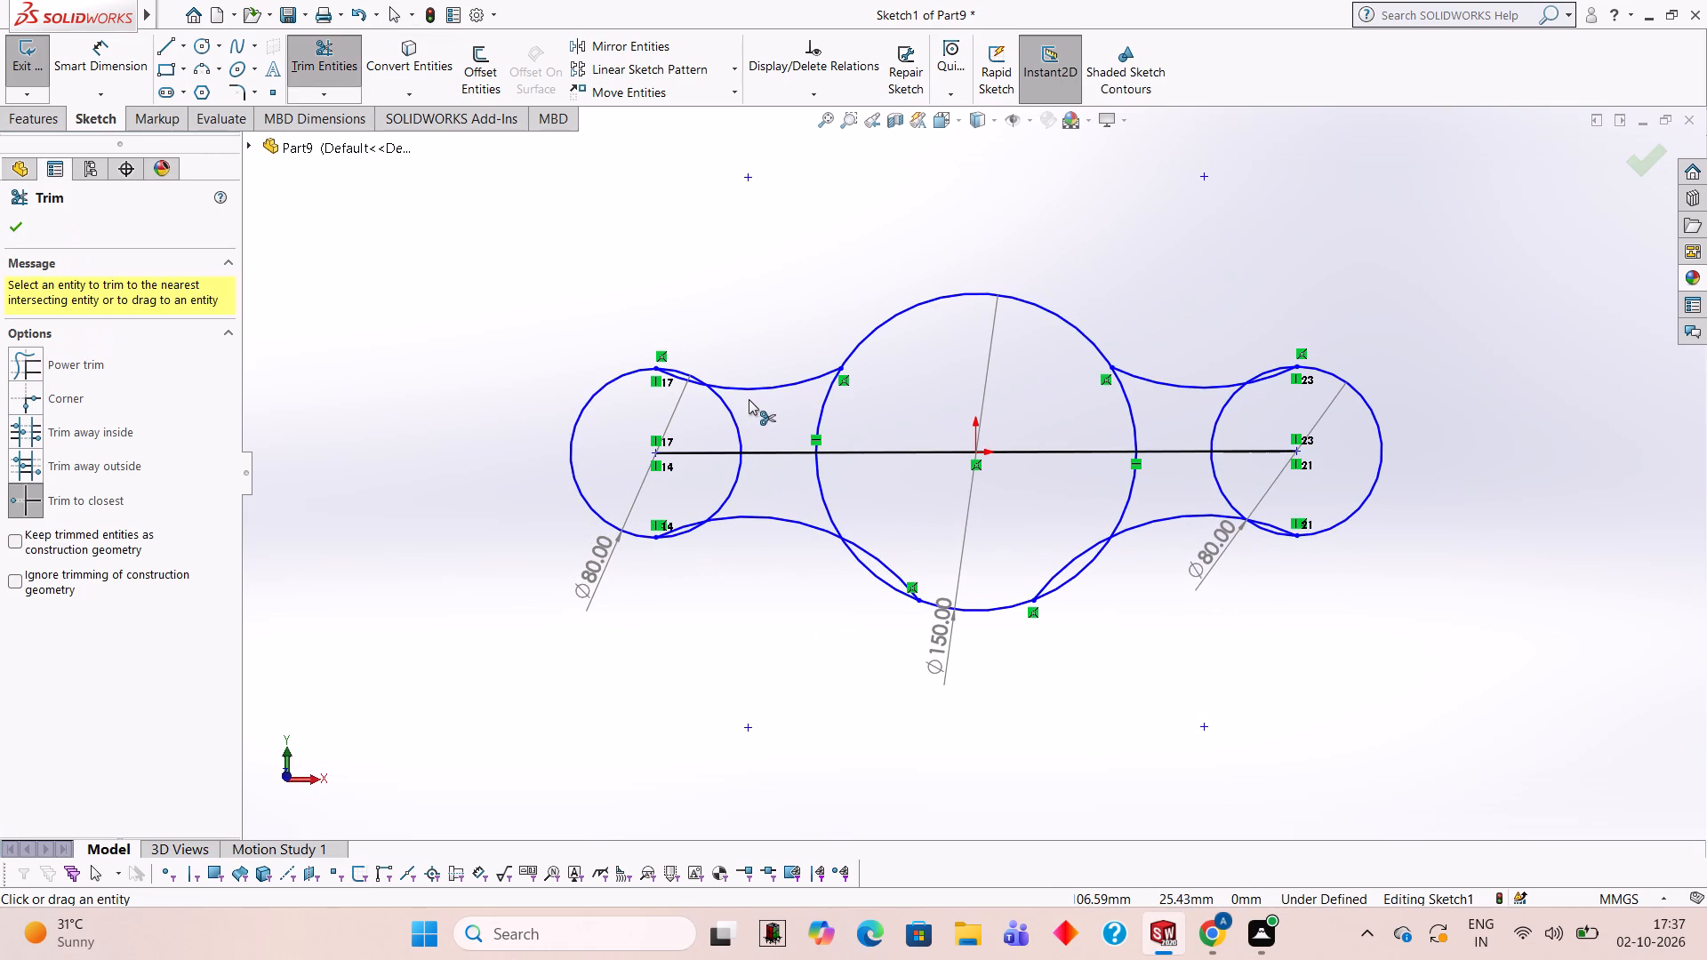
pyautogui.click(753, 387)
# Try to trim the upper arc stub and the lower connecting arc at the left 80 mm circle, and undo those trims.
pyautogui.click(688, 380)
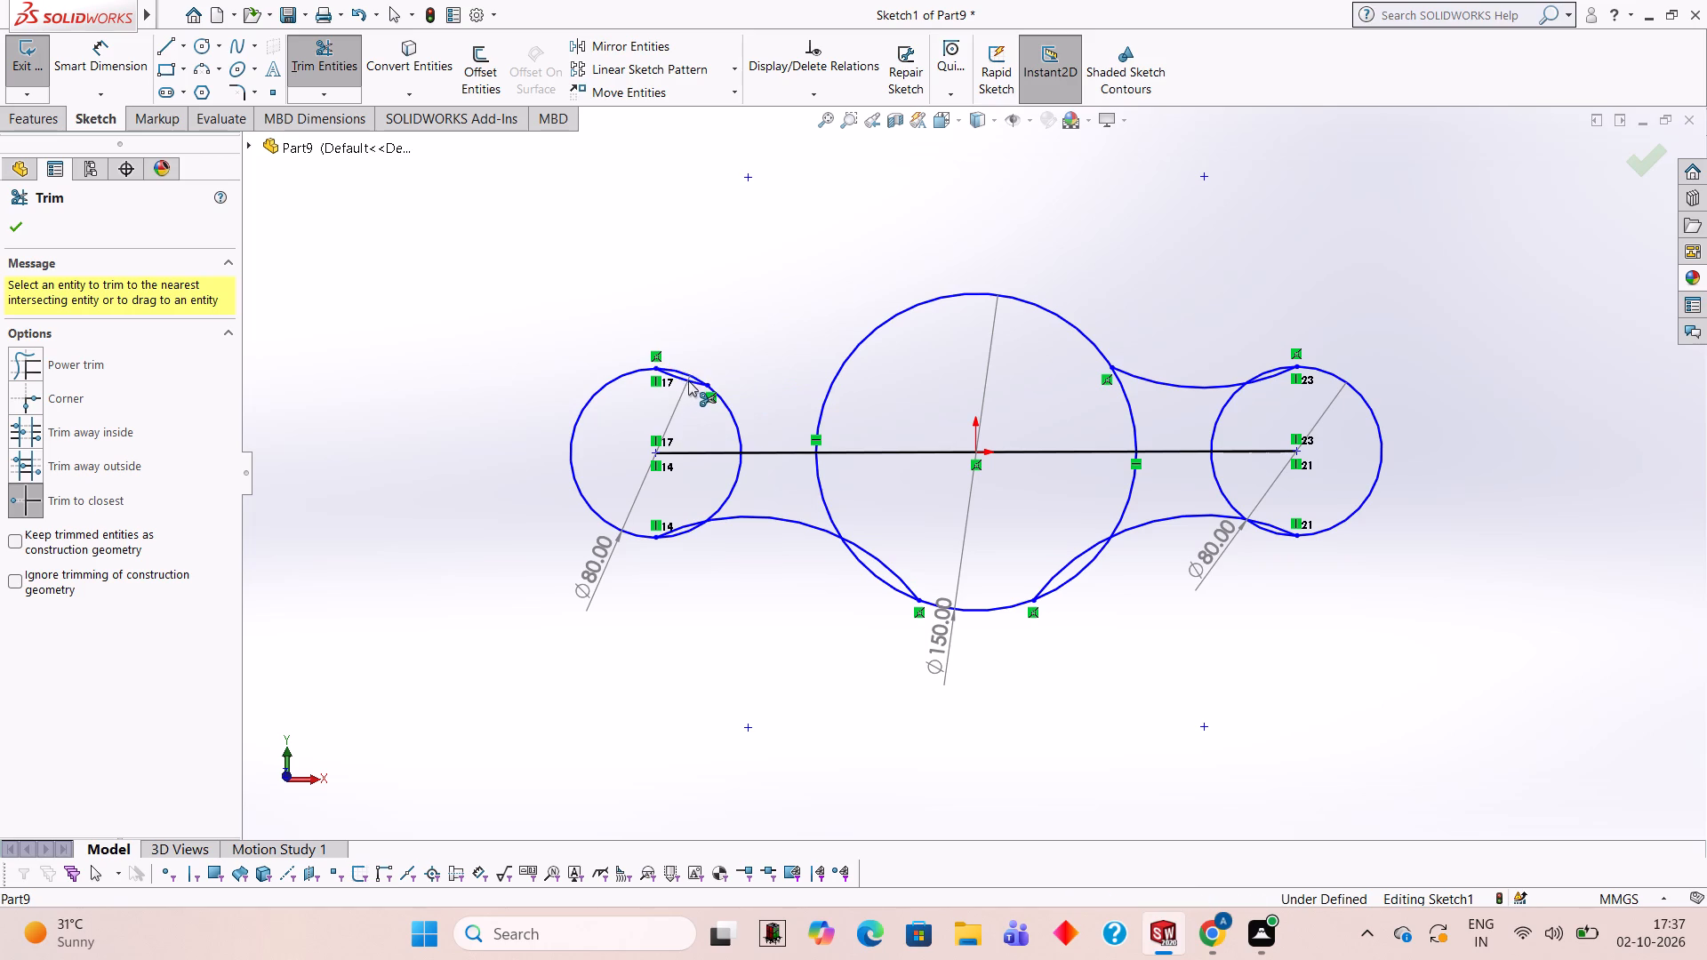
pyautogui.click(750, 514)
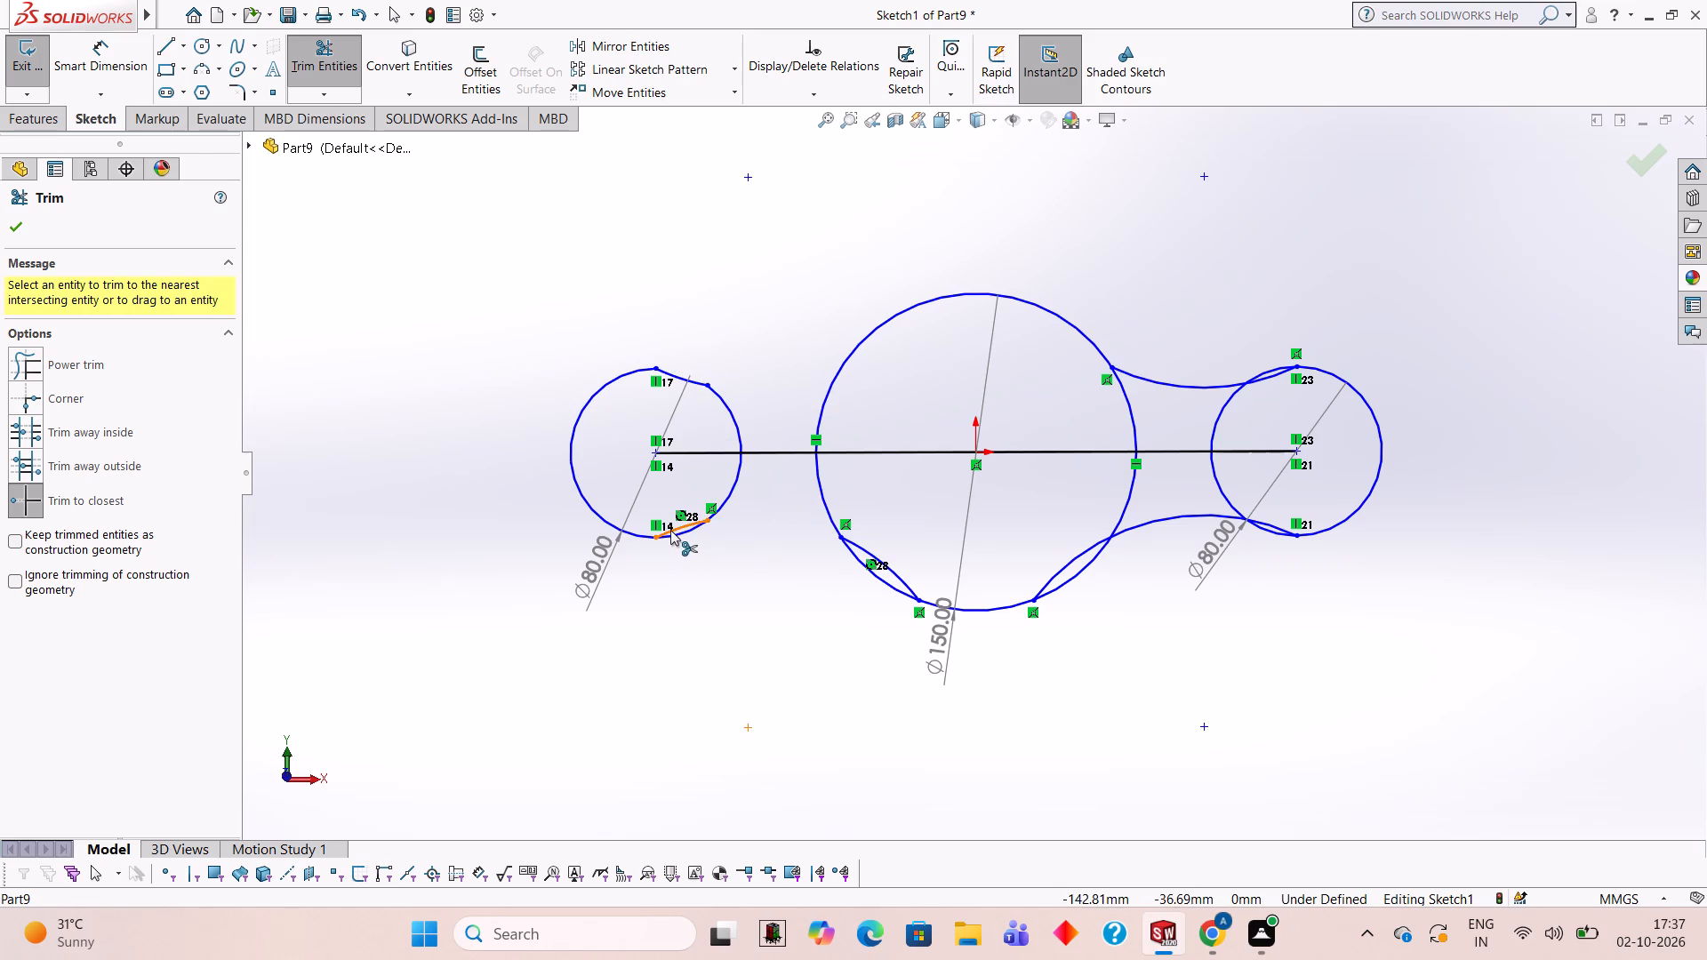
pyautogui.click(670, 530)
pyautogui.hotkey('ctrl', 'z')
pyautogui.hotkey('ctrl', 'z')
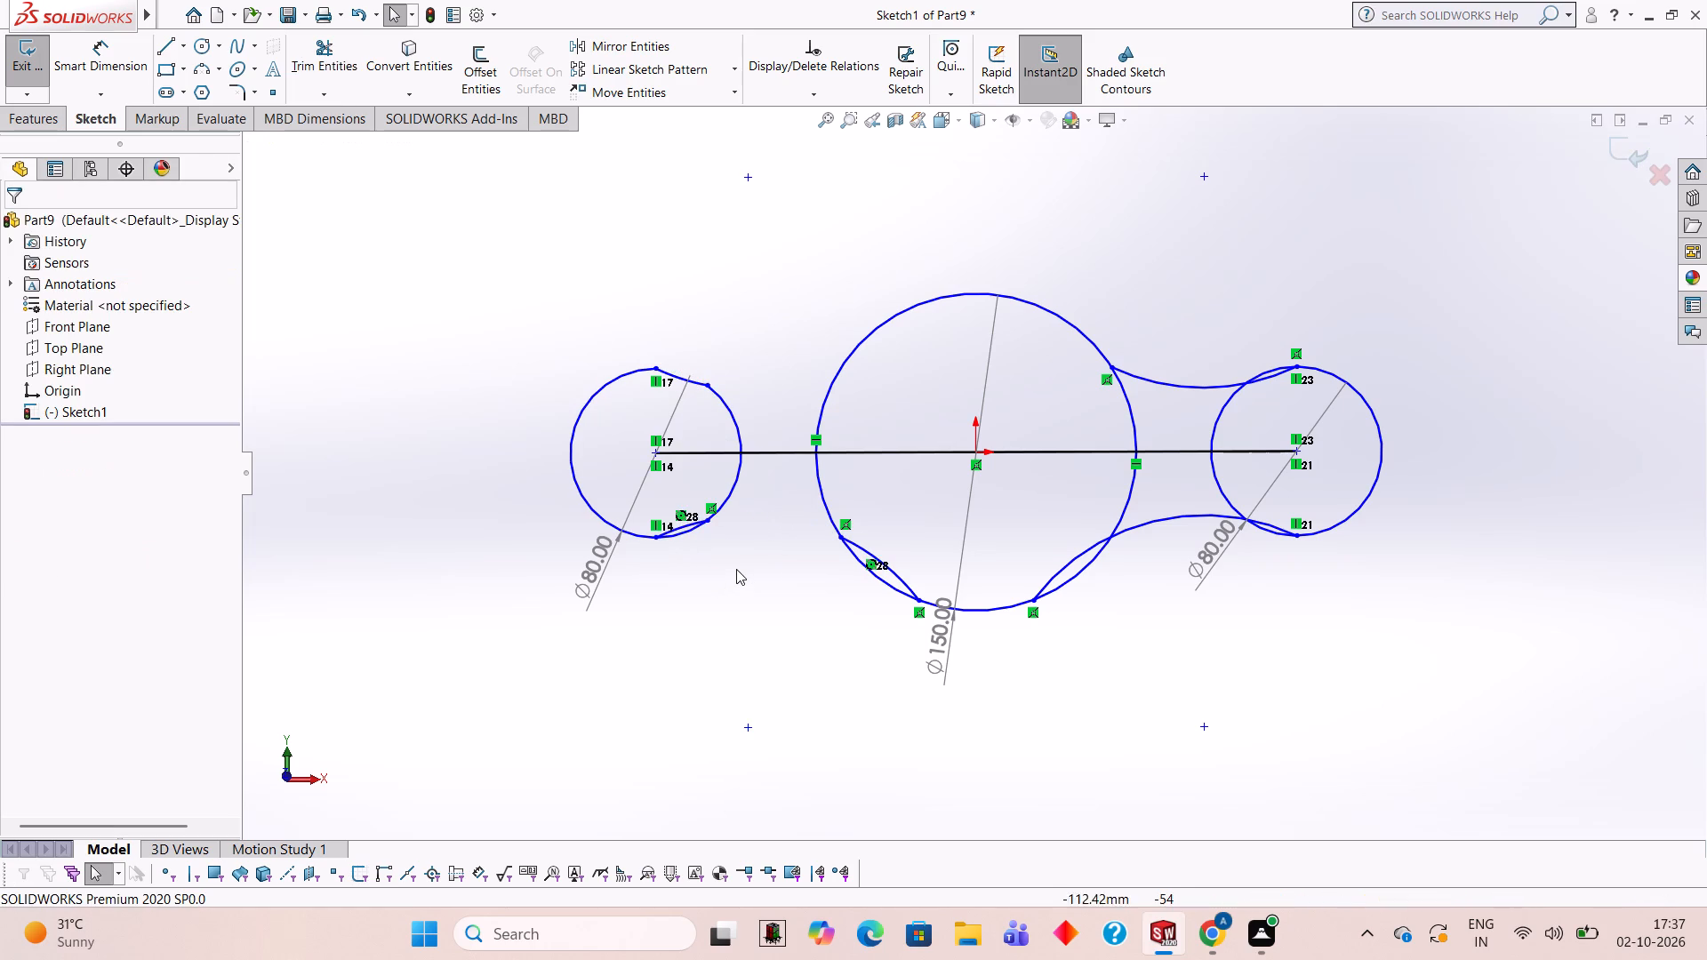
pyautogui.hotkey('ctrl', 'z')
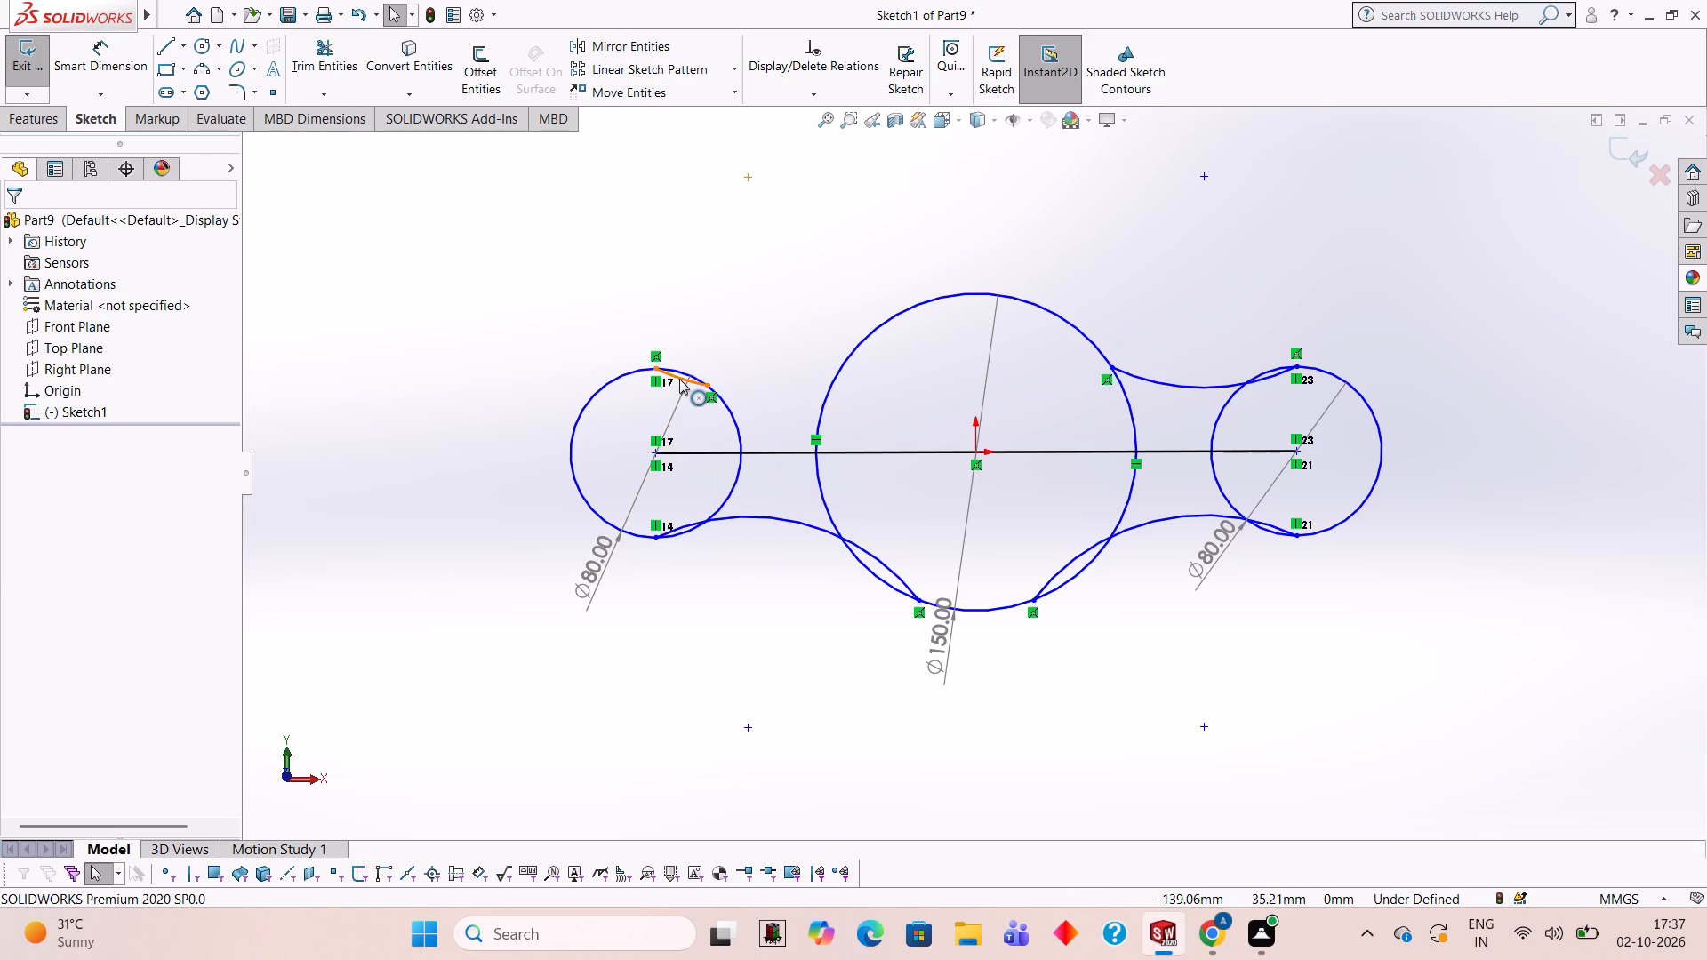
# Trim away the upper stub inside the left 80 mm circle and every segment of the lower-left connecting arc.
pyautogui.click(679, 379)
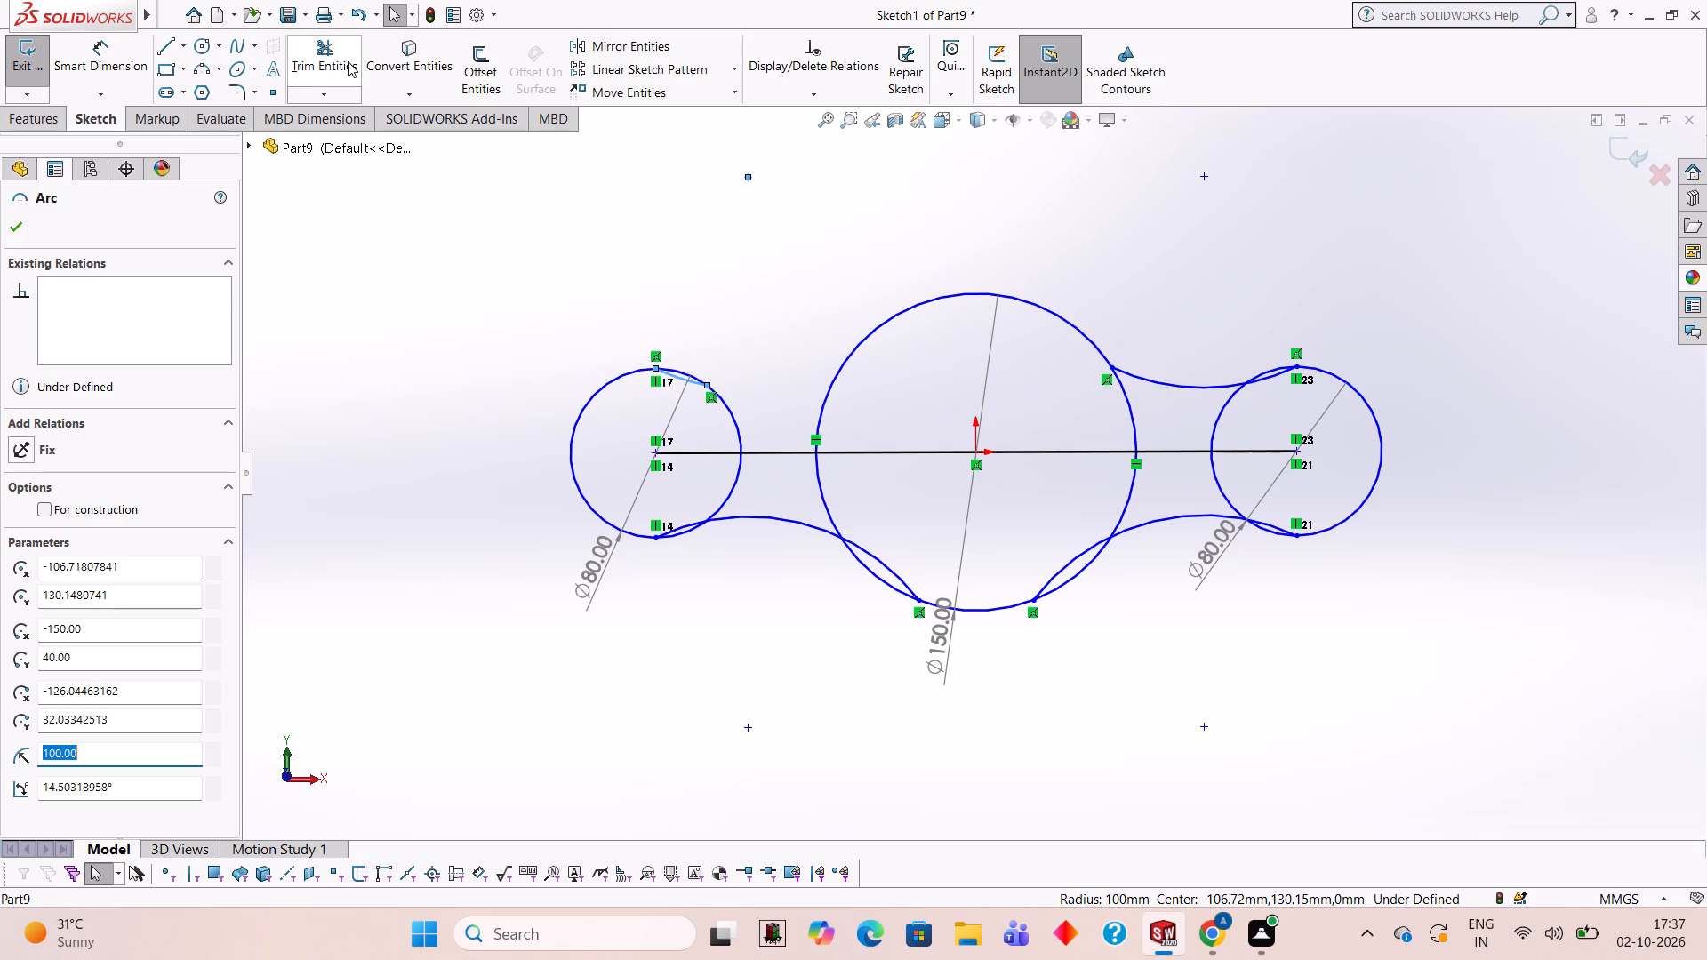
pyautogui.click(343, 60)
pyautogui.click(685, 382)
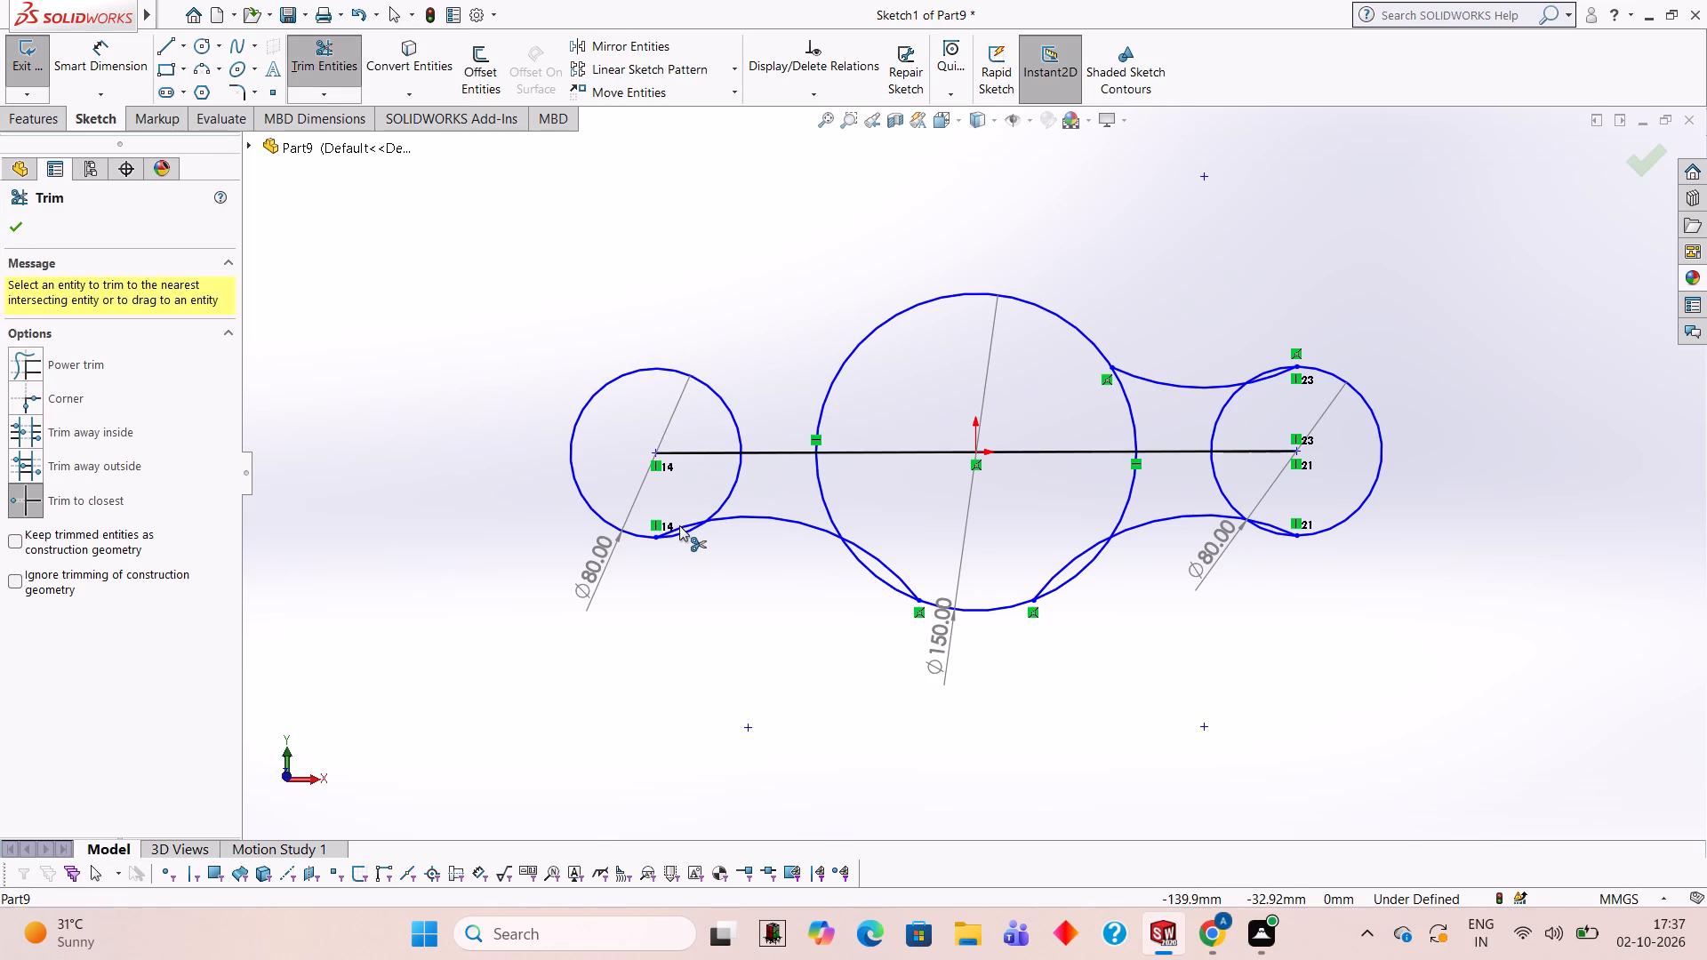
pyautogui.click(679, 525)
pyautogui.click(749, 516)
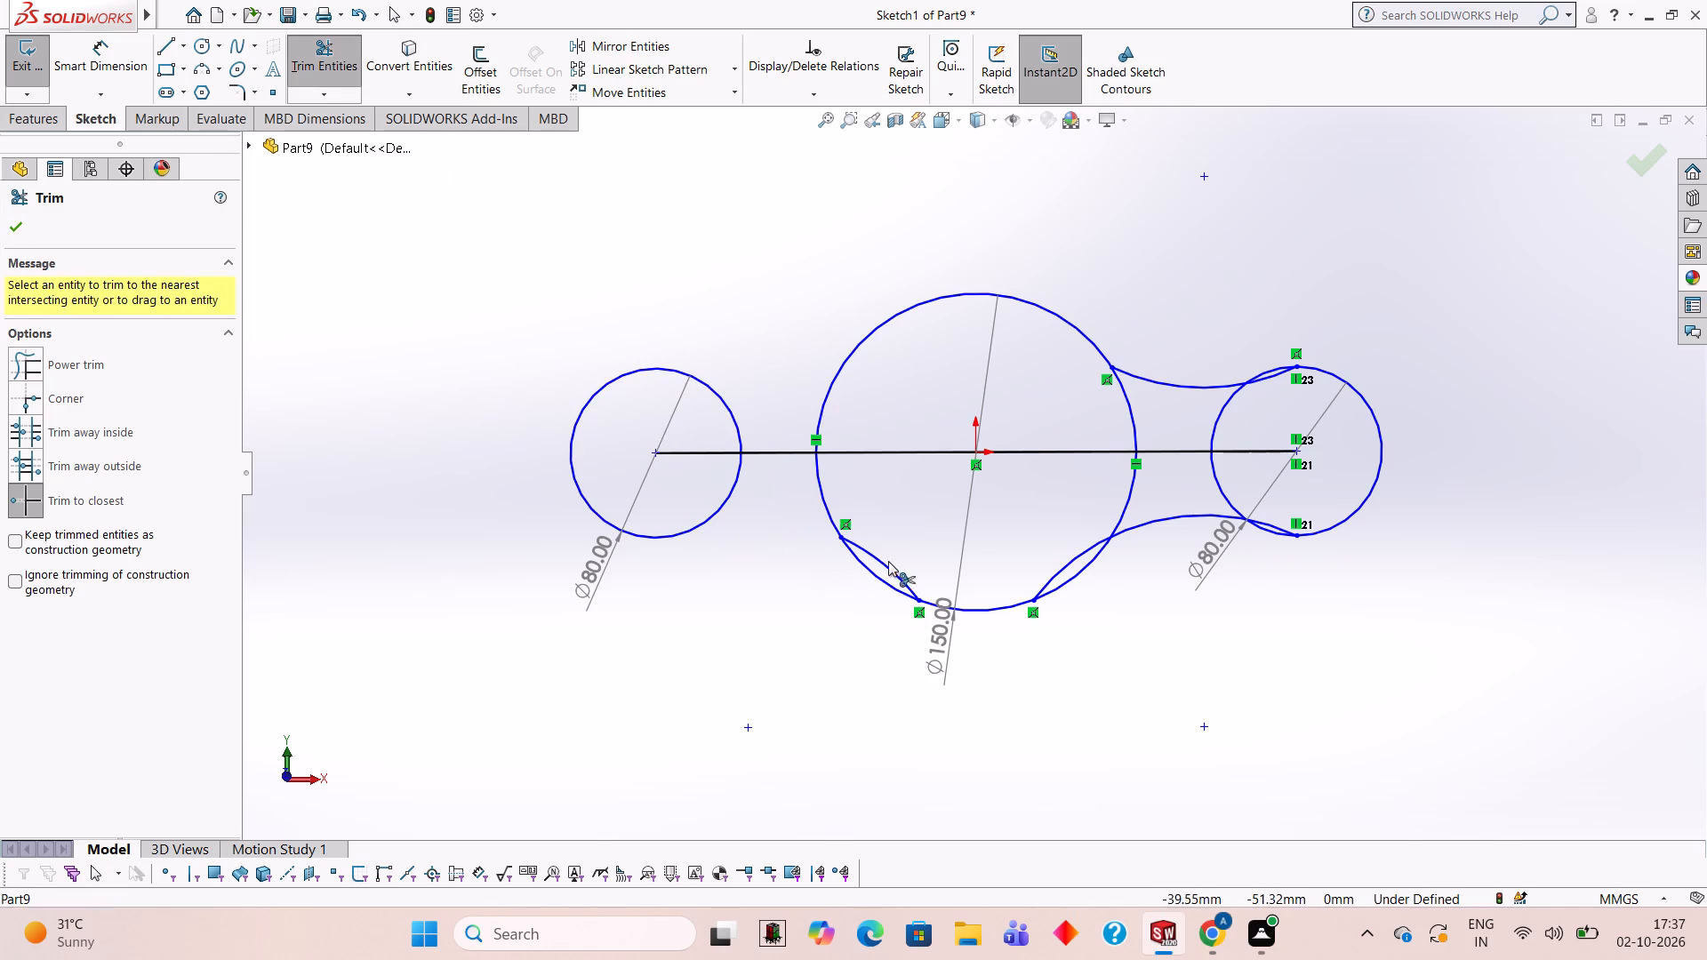
pyautogui.click(885, 561)
# Trim the two right-hand connecting arcs away from the 150 mm circle up to the right 80 mm circle.
pyautogui.click(1054, 577)
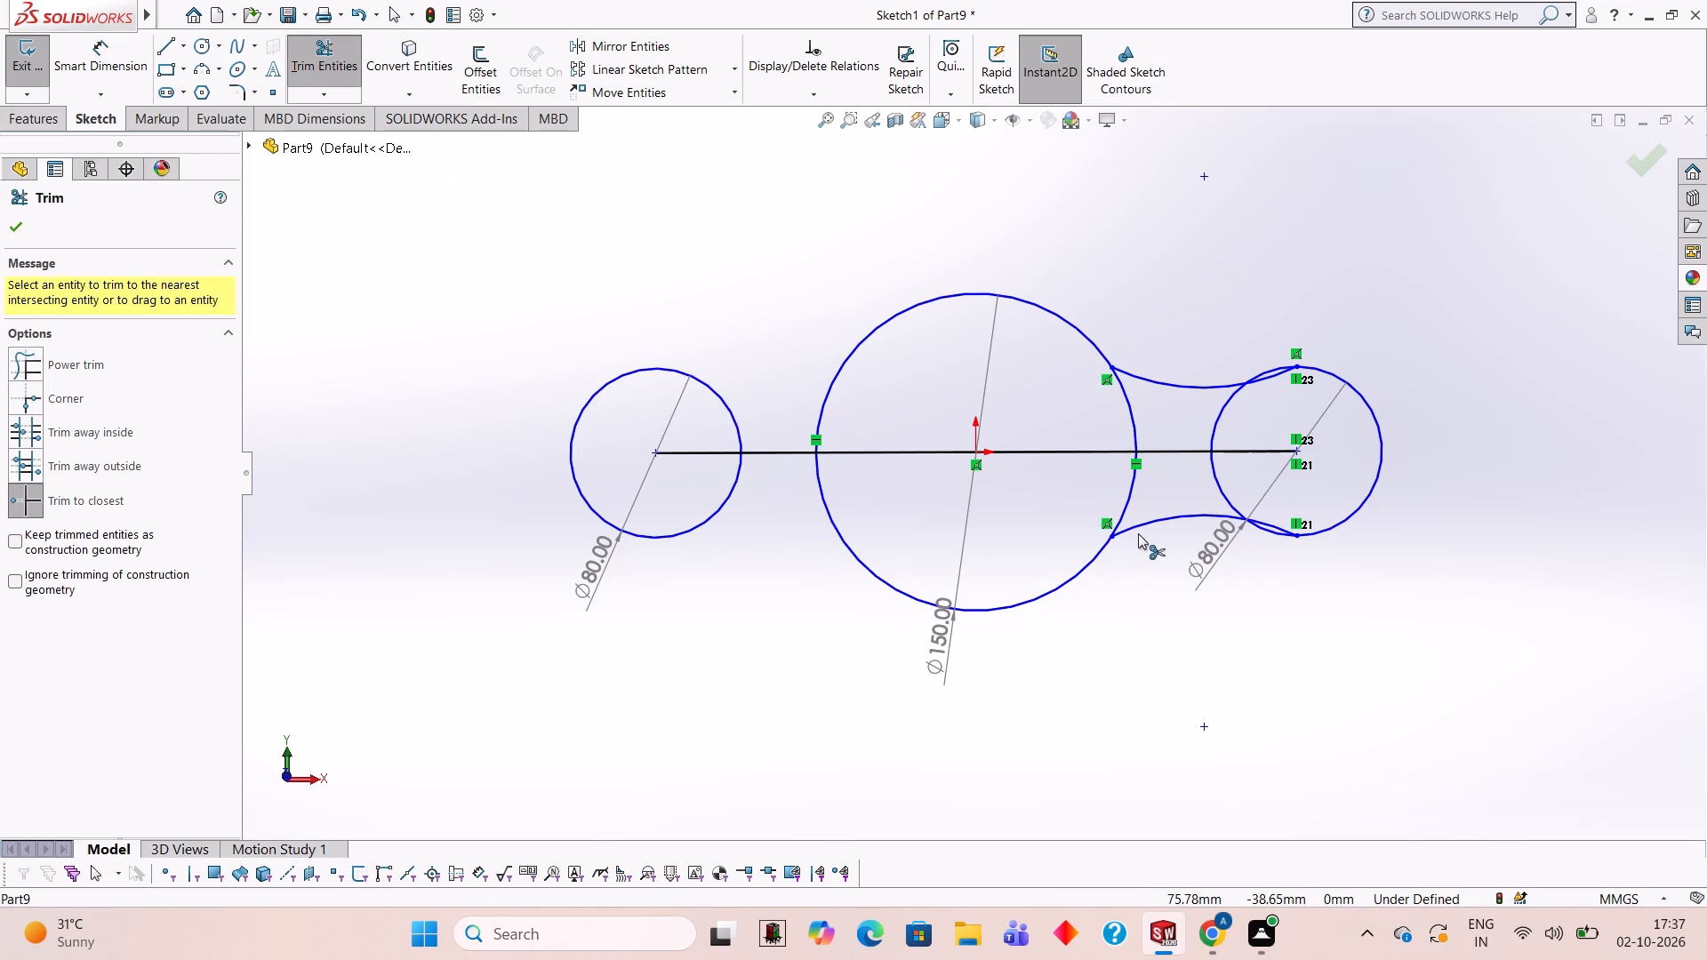
pyautogui.click(1140, 523)
pyautogui.click(1174, 383)
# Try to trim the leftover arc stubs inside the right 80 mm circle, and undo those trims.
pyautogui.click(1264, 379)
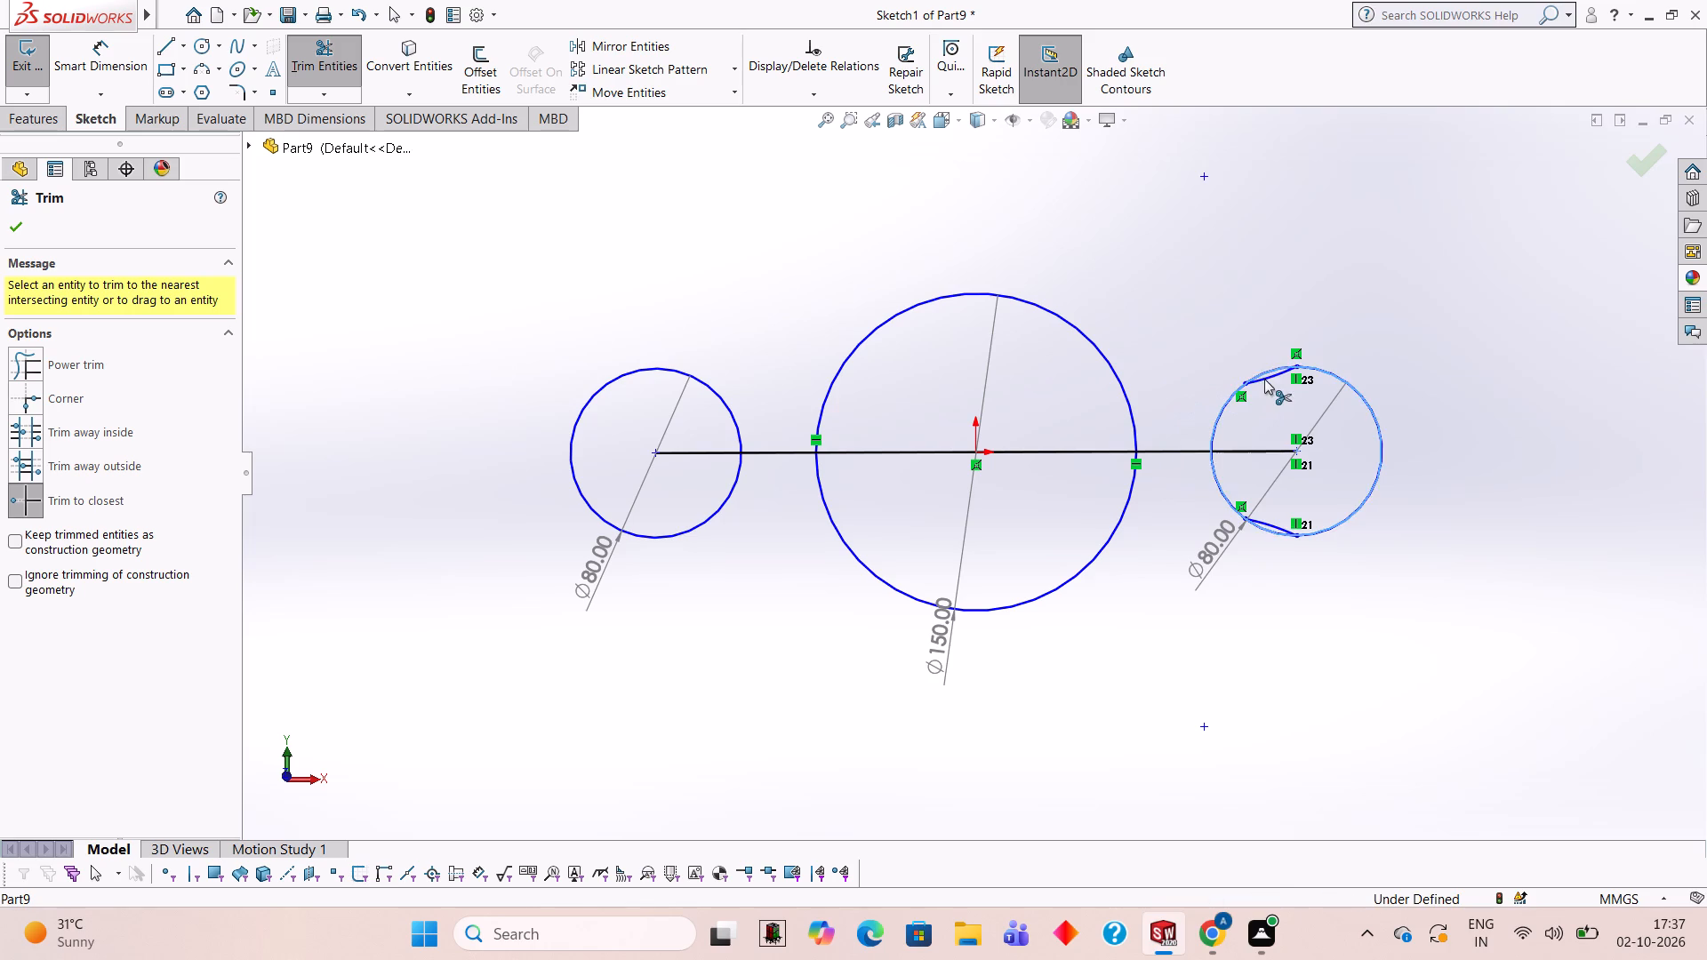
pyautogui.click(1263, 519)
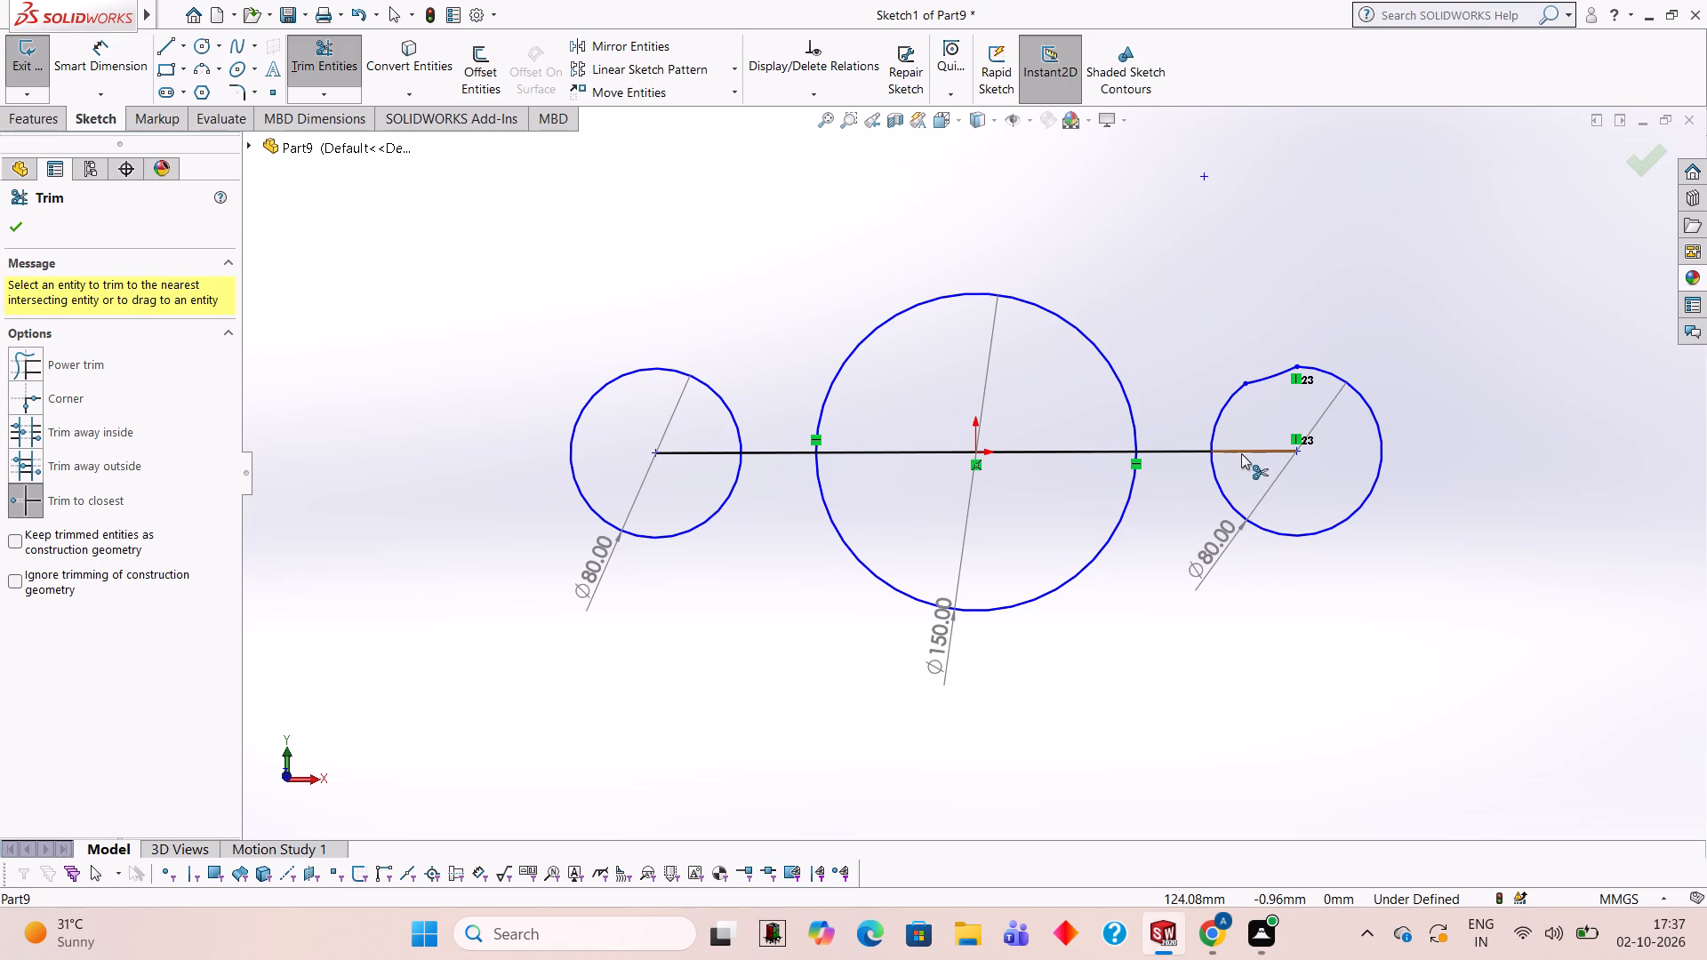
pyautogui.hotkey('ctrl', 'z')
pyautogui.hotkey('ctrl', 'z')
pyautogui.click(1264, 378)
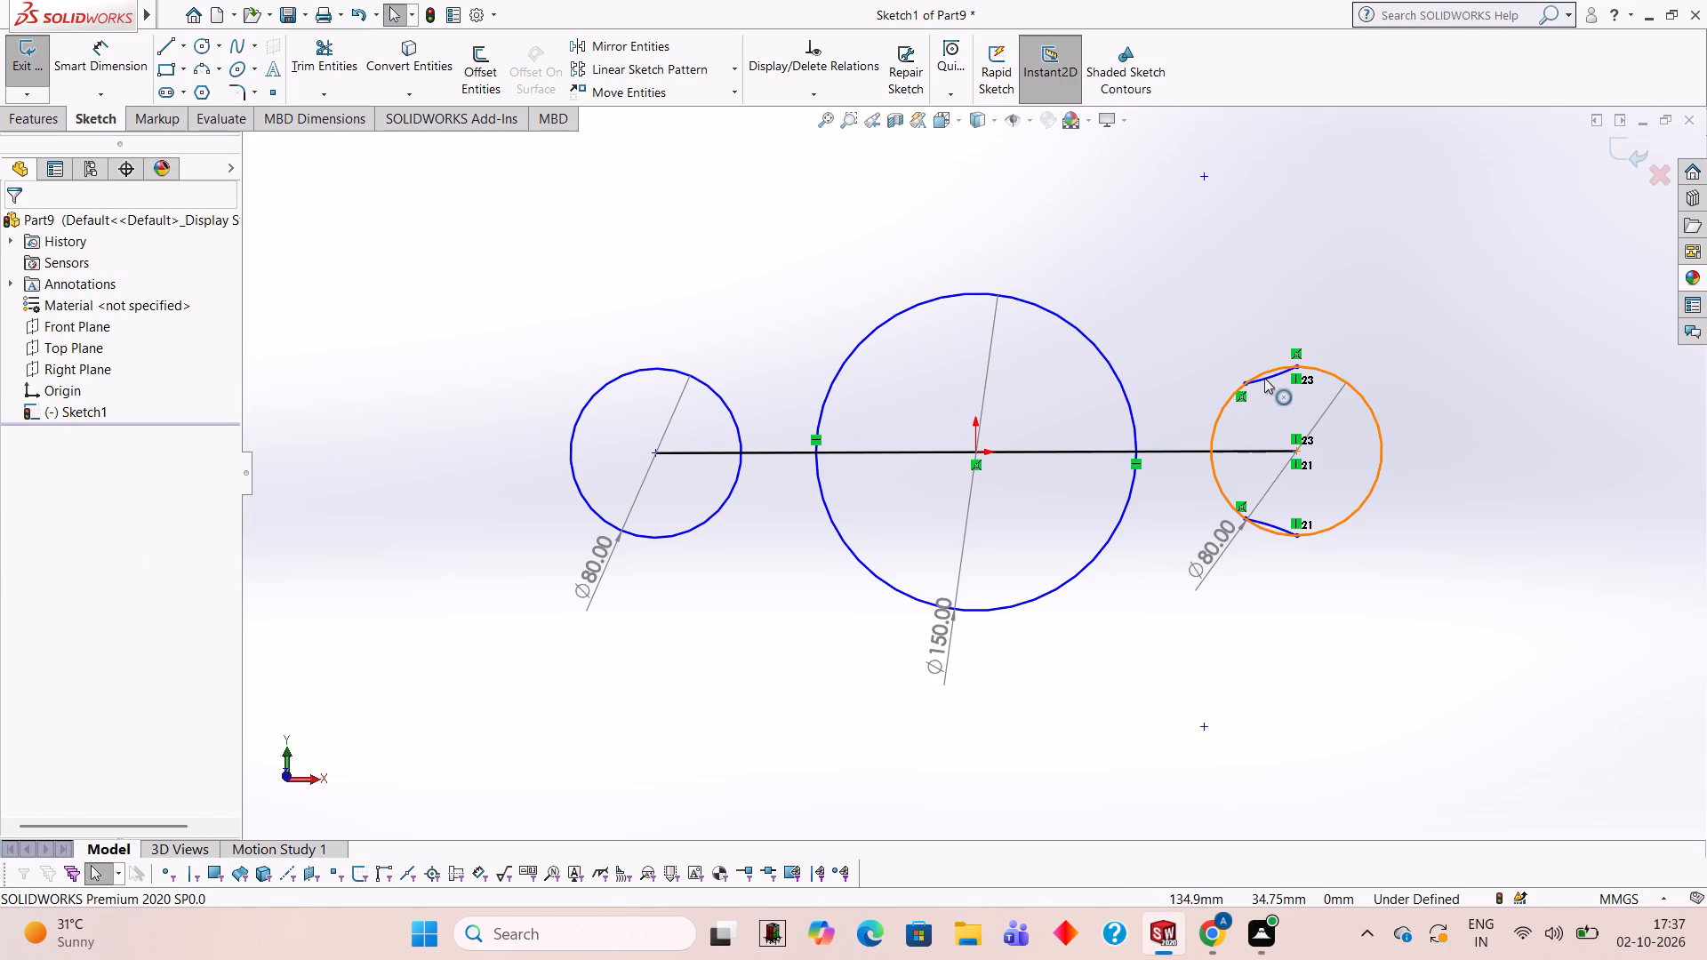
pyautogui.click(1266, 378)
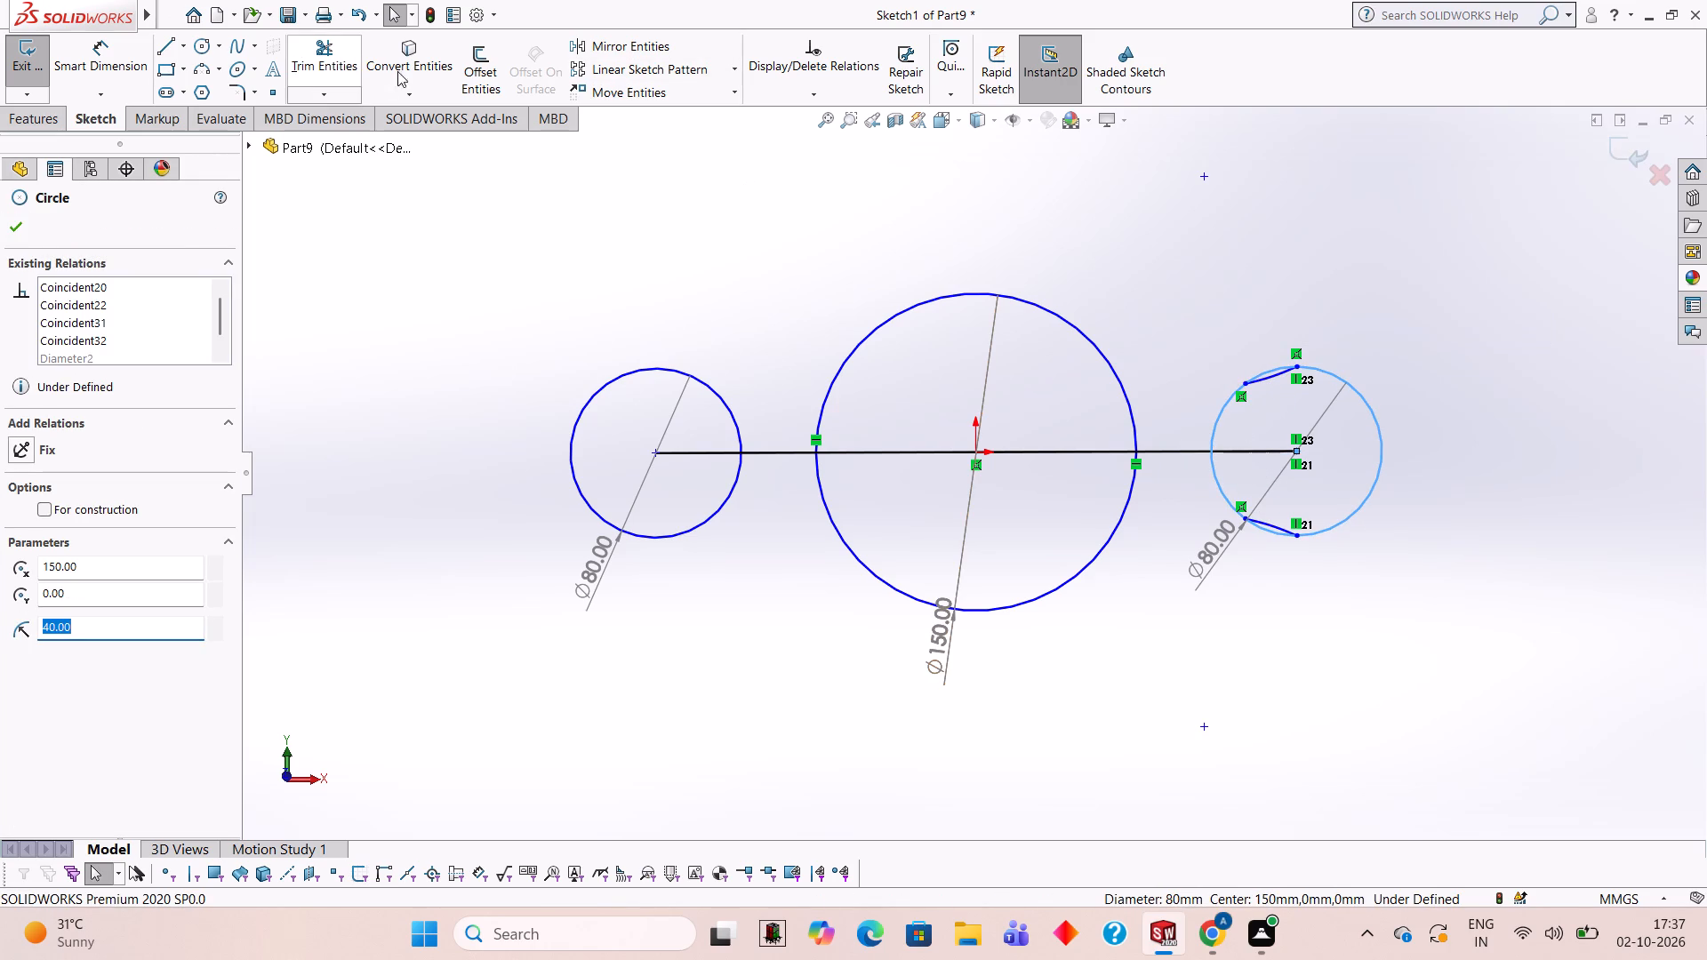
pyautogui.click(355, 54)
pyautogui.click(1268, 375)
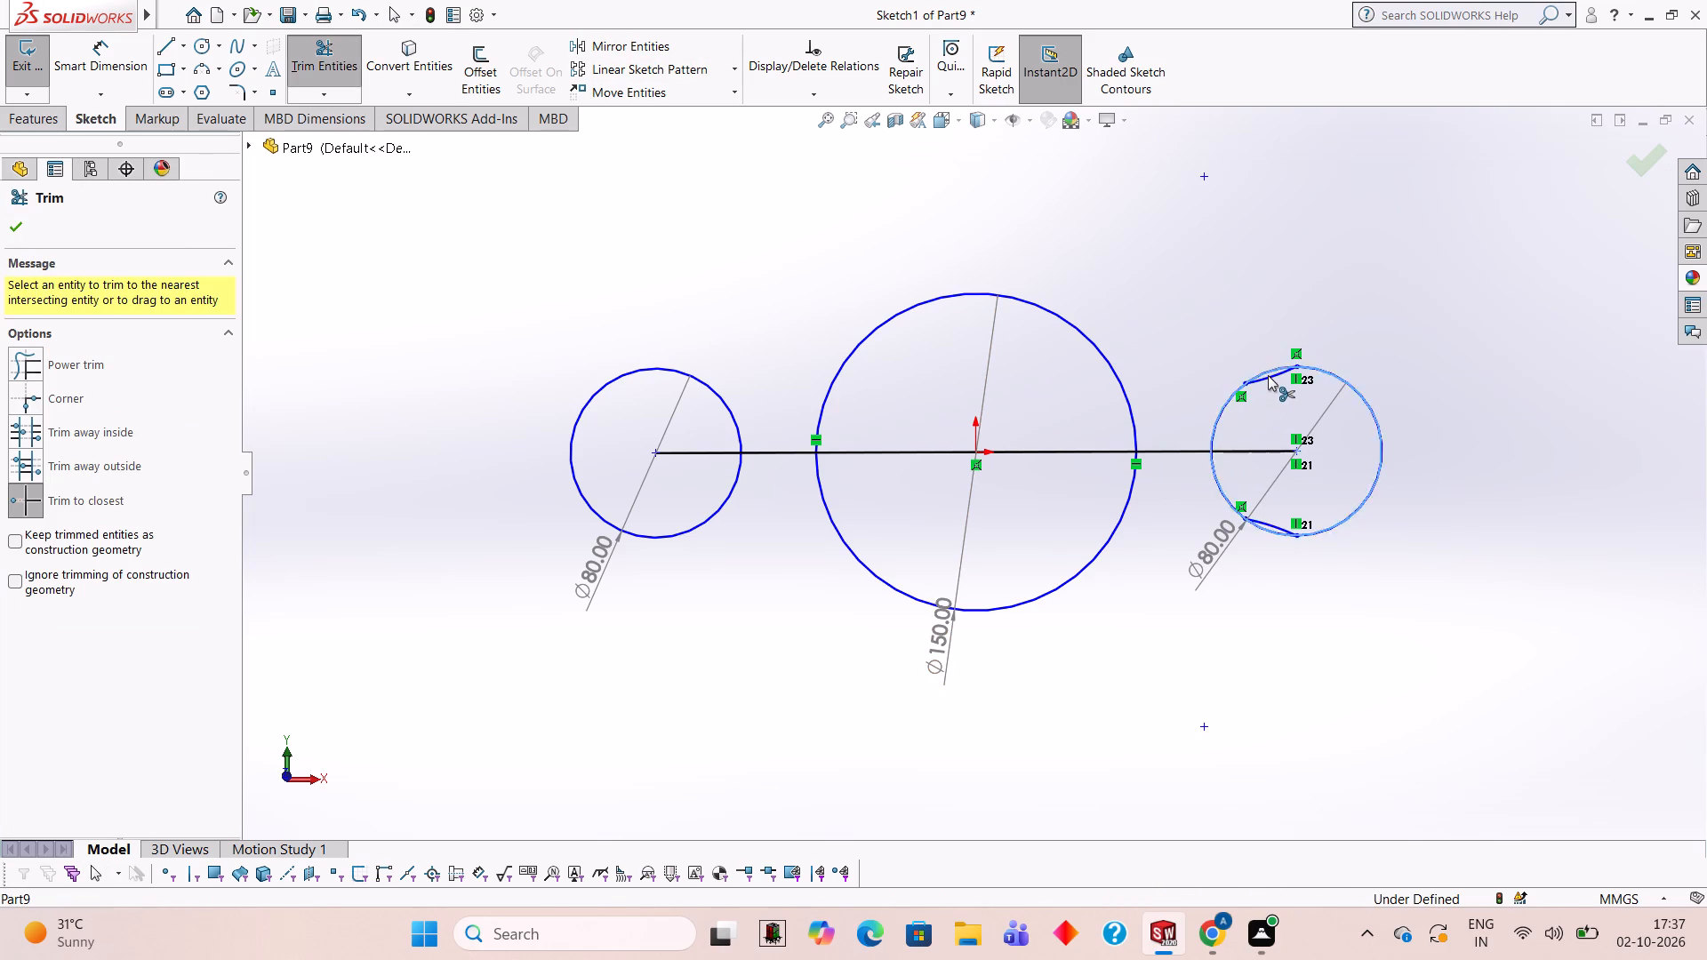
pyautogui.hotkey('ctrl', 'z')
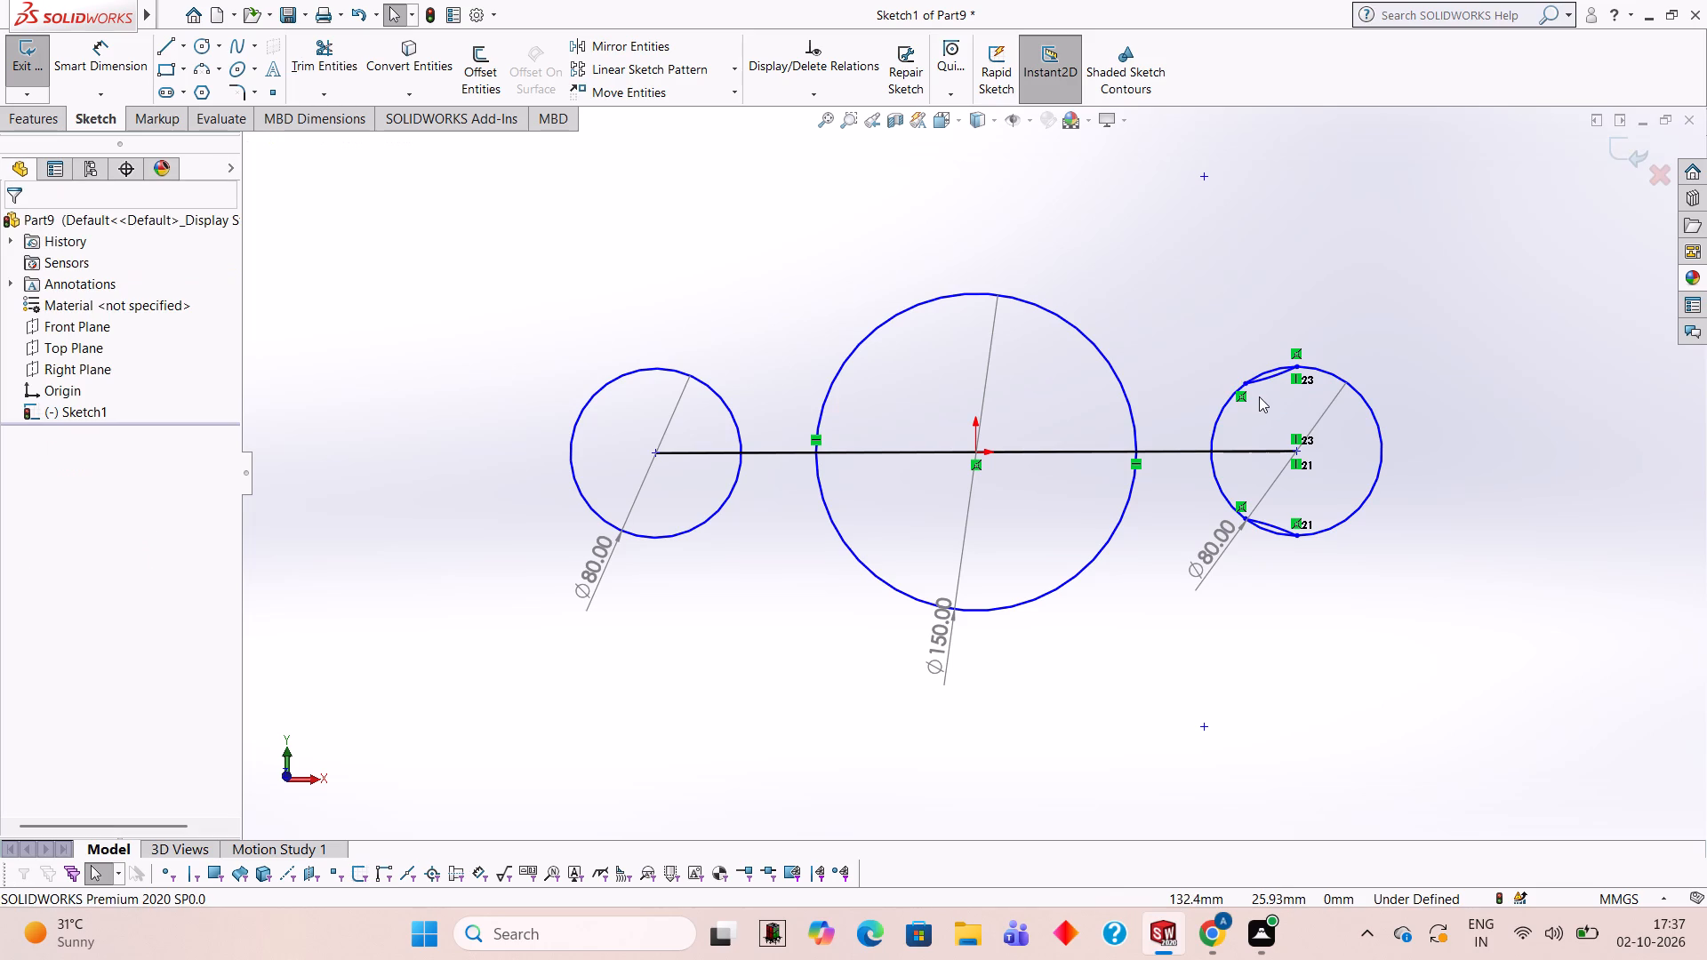
# Trim away the upper and lower arc stubs inside the right 80 mm circle.
pyautogui.click(344, 60)
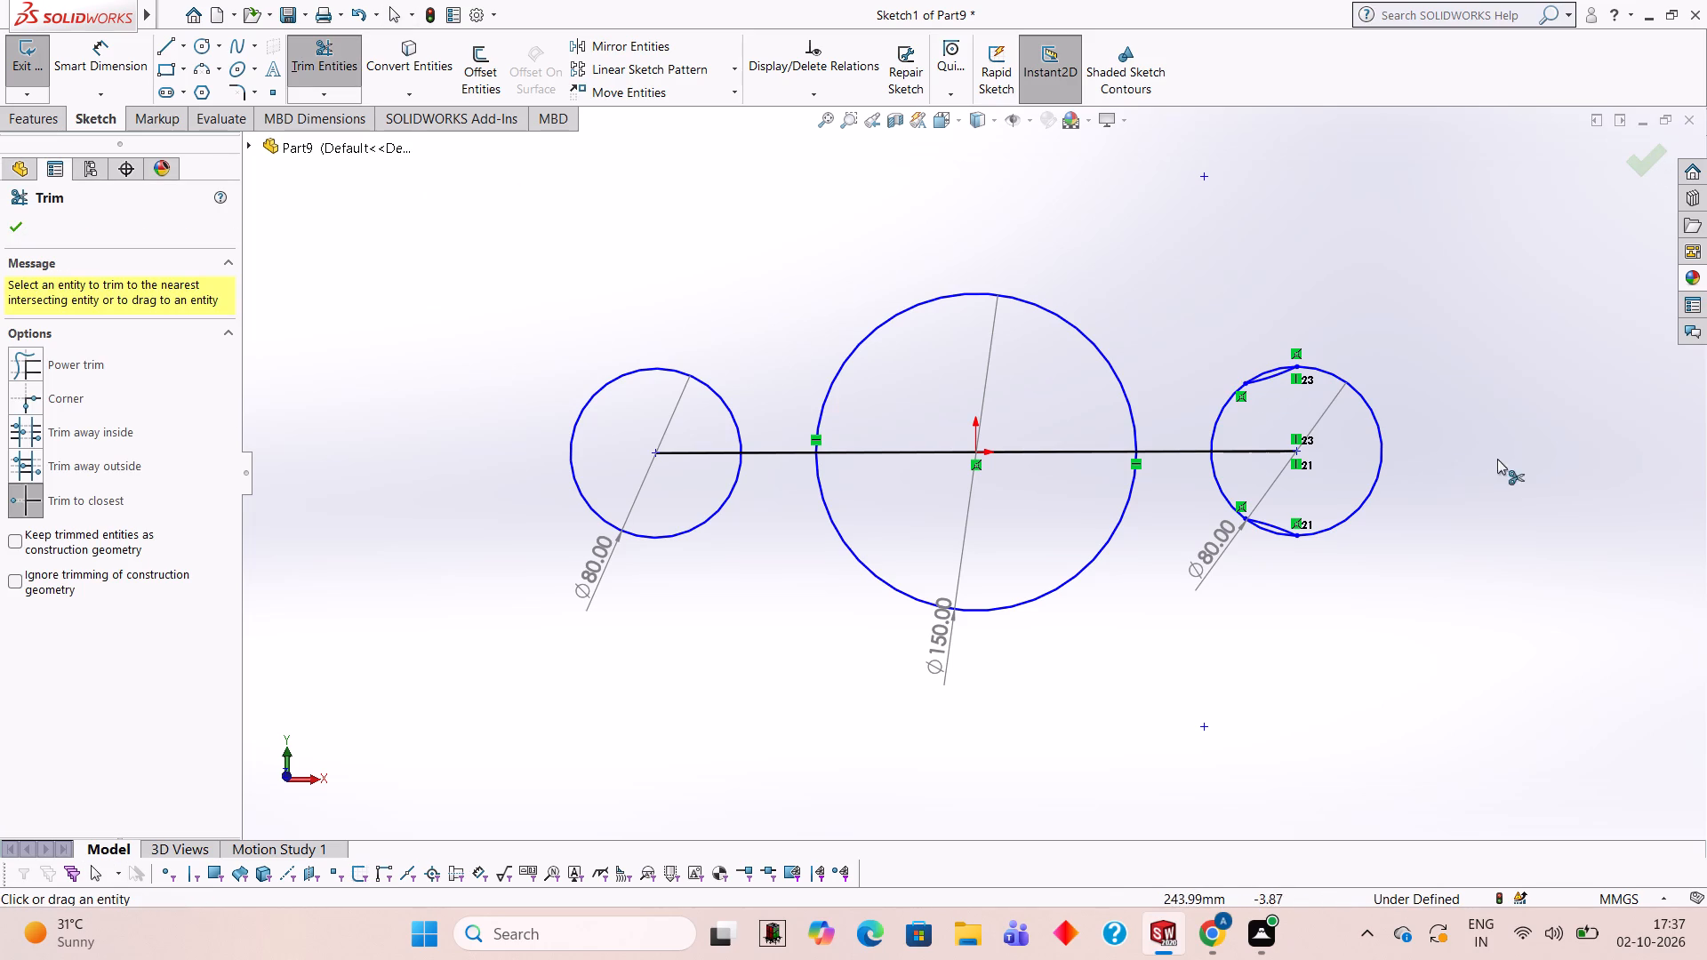
pyautogui.click(1266, 380)
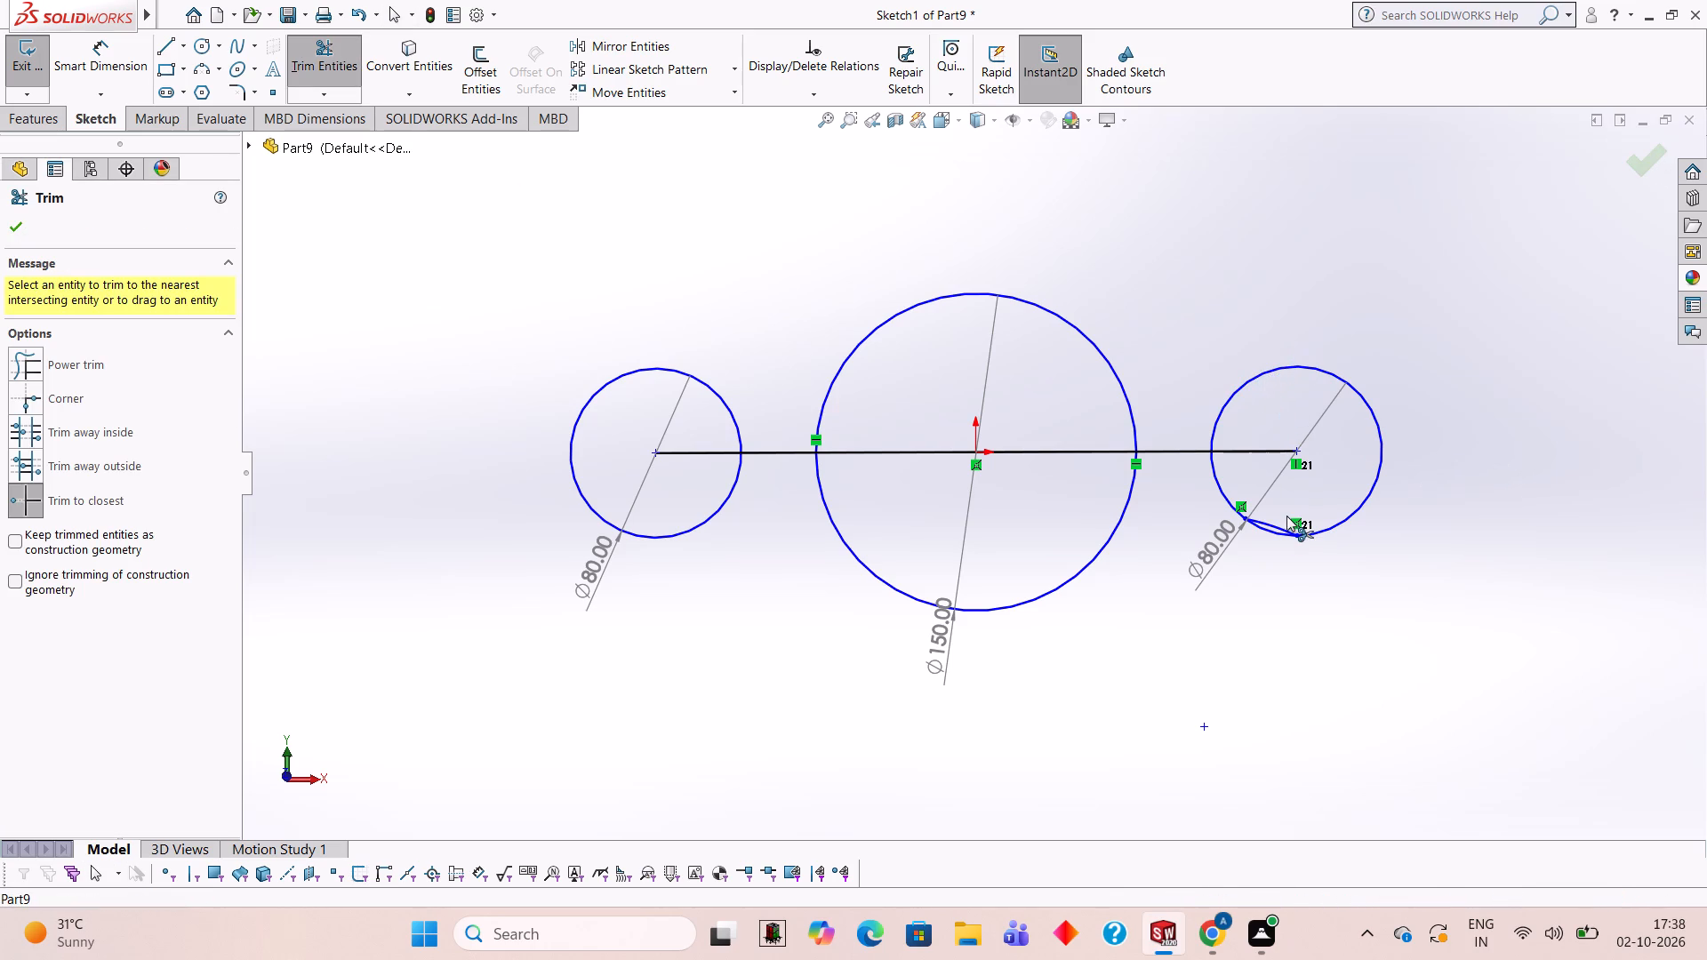
pyautogui.click(1275, 527)
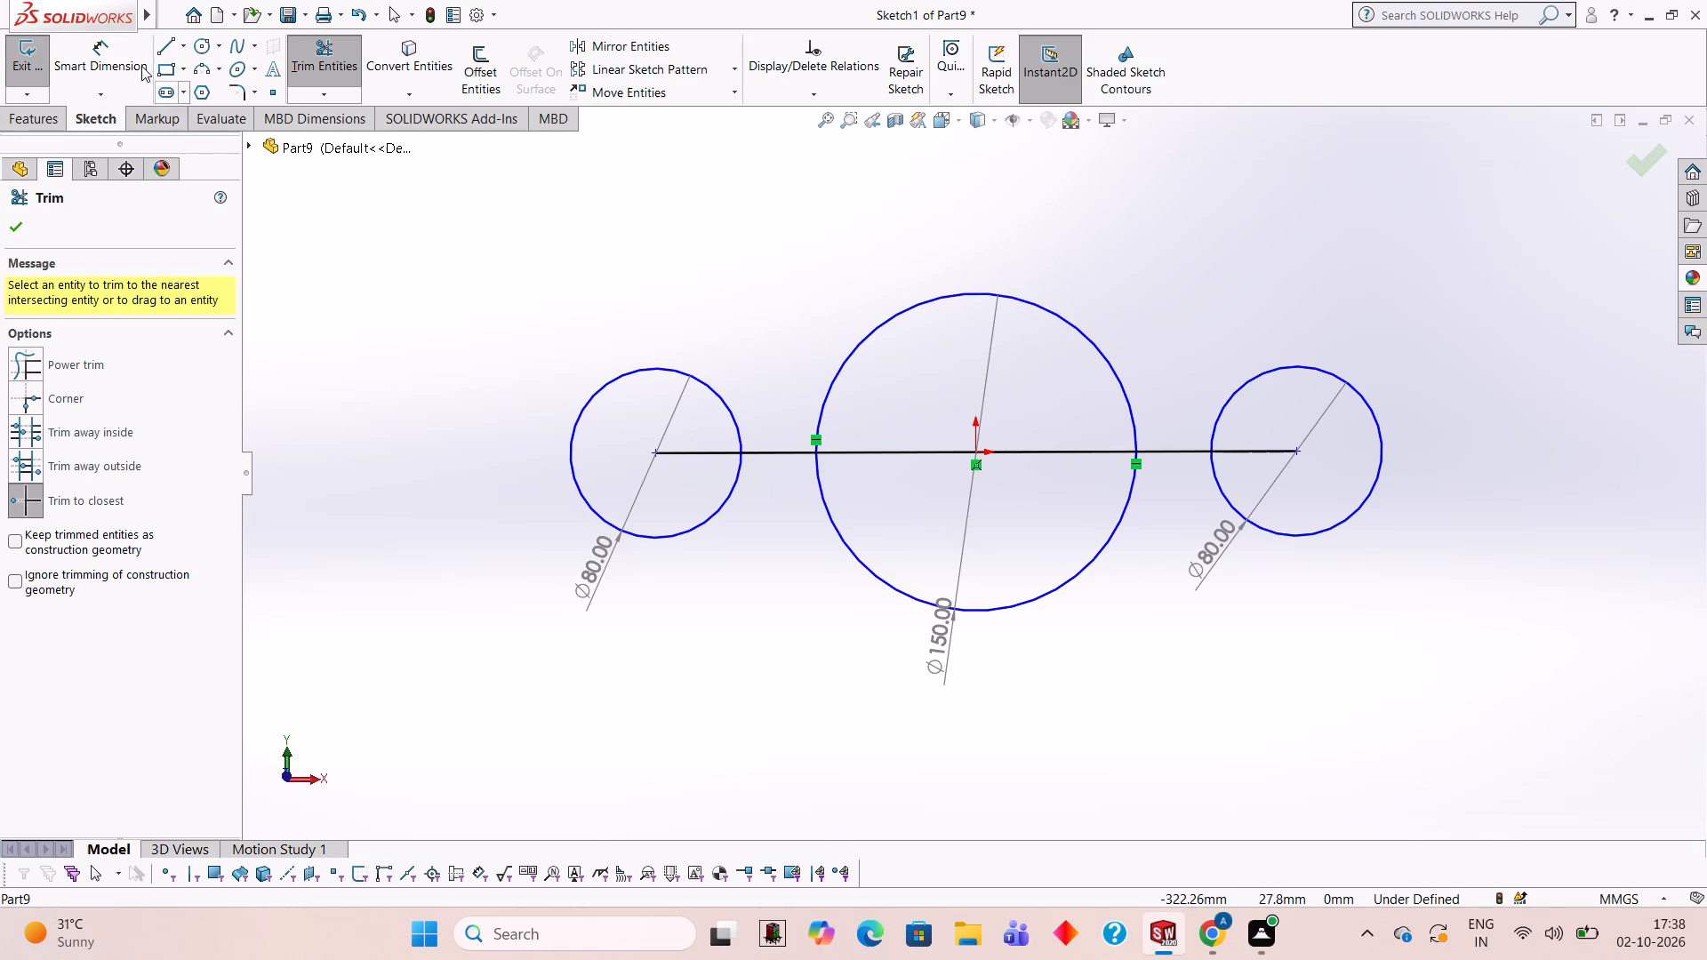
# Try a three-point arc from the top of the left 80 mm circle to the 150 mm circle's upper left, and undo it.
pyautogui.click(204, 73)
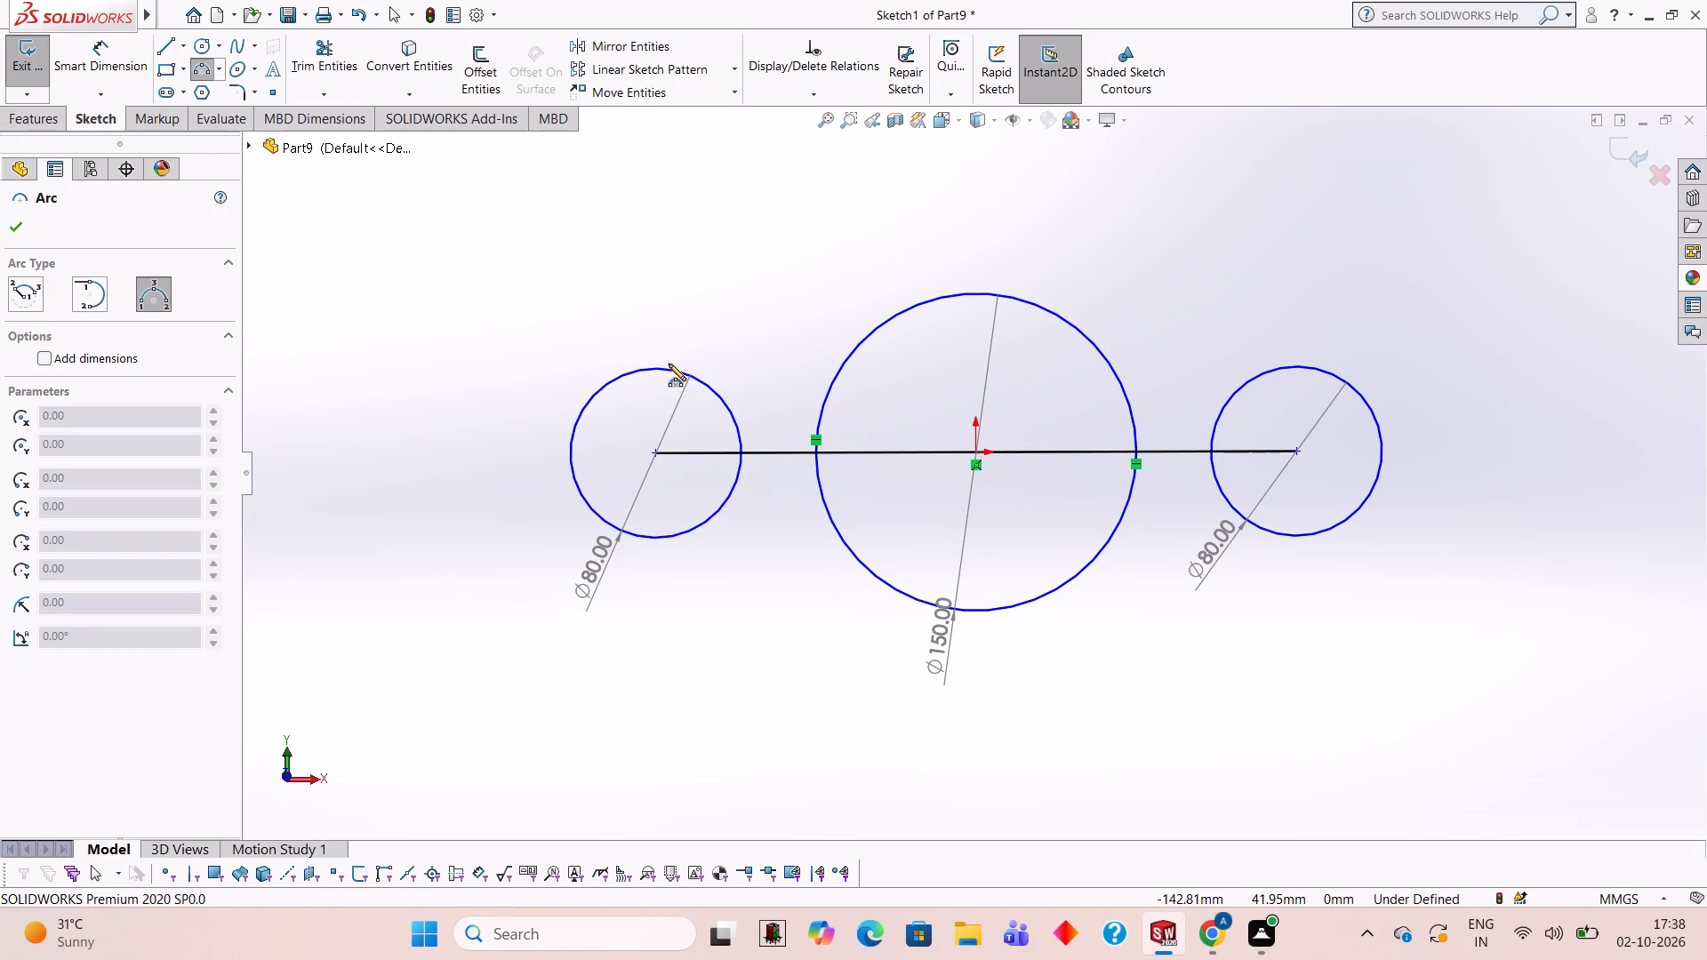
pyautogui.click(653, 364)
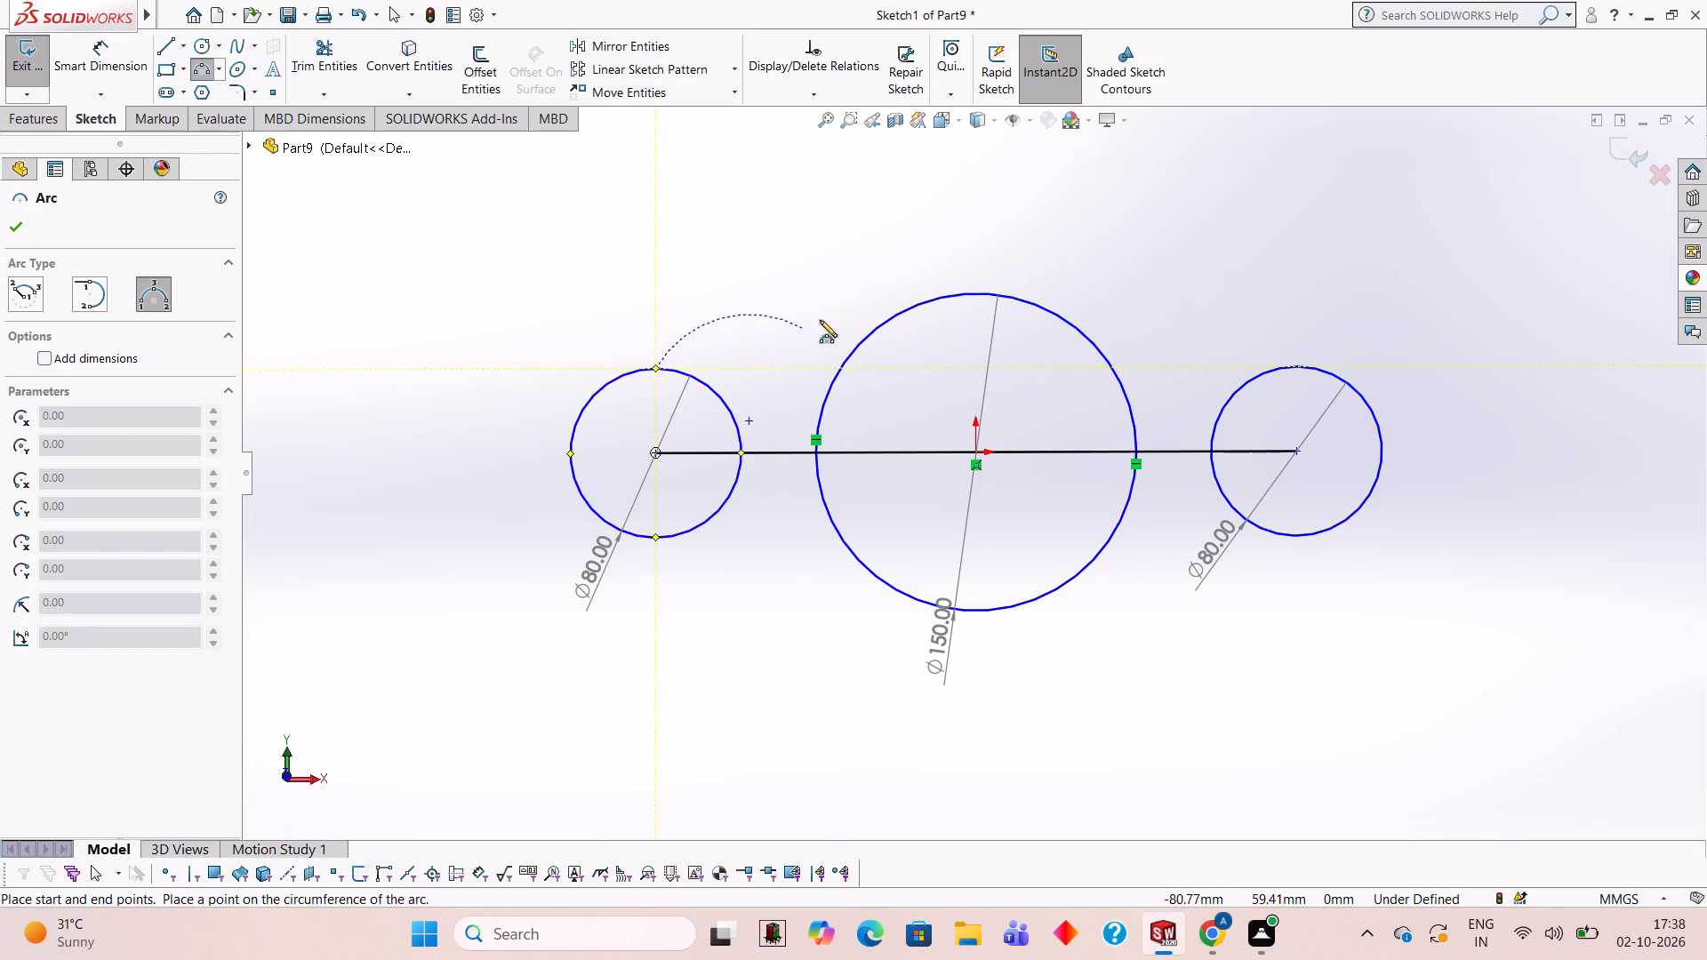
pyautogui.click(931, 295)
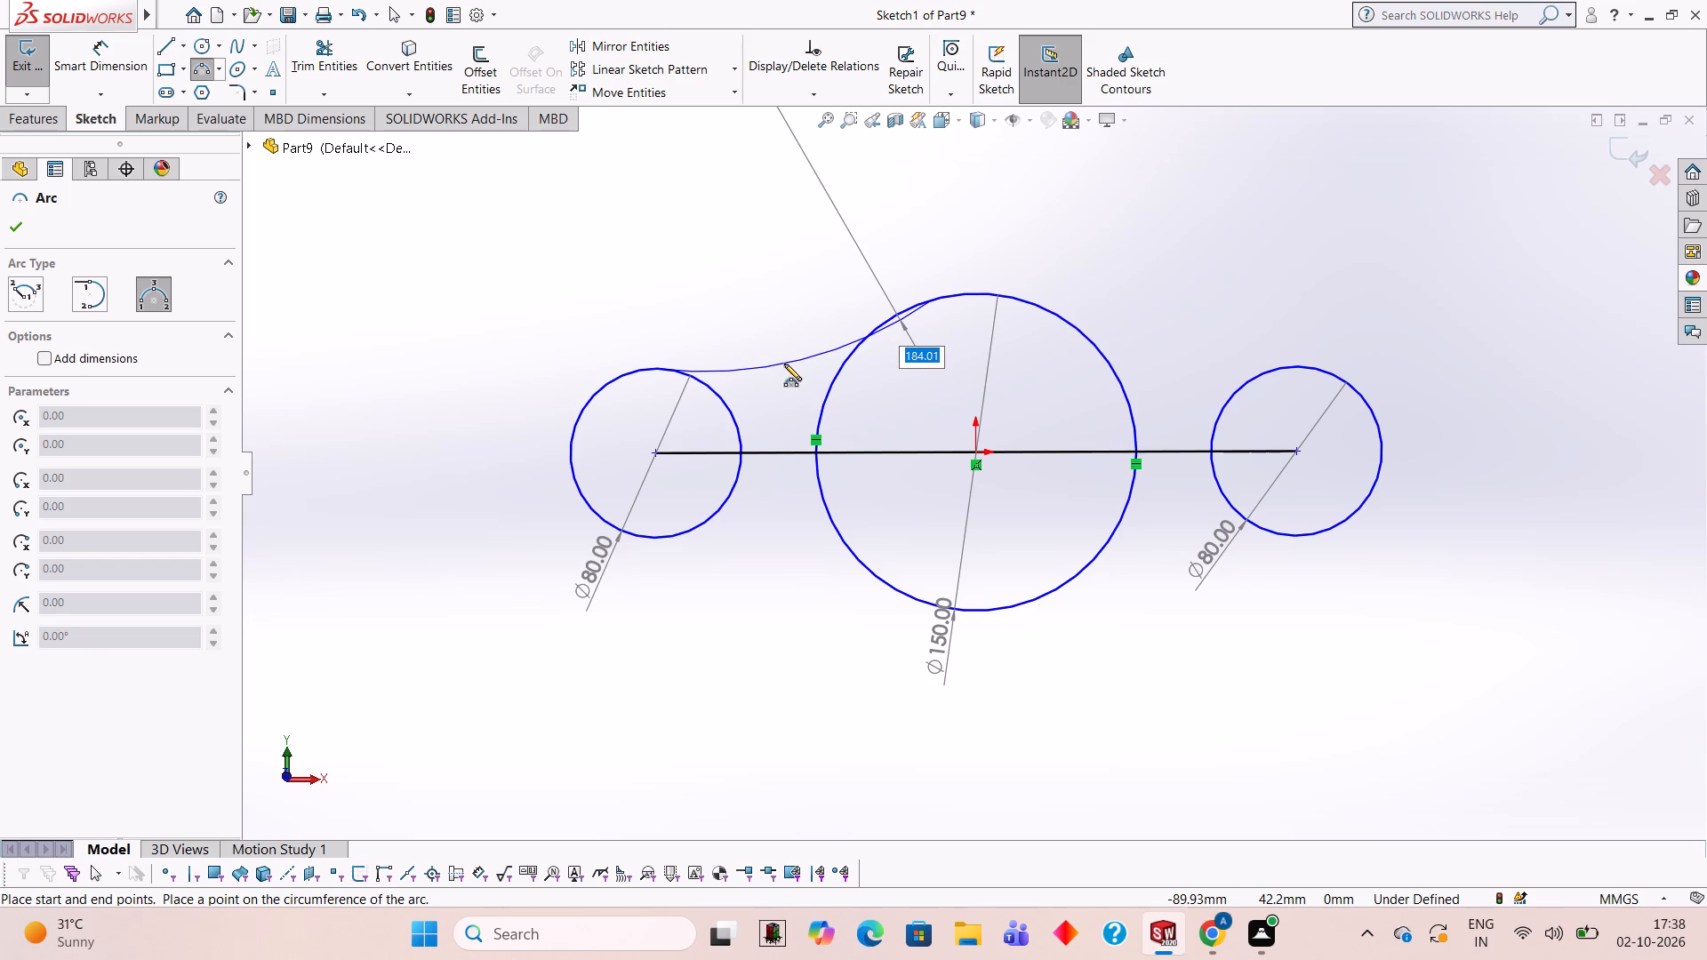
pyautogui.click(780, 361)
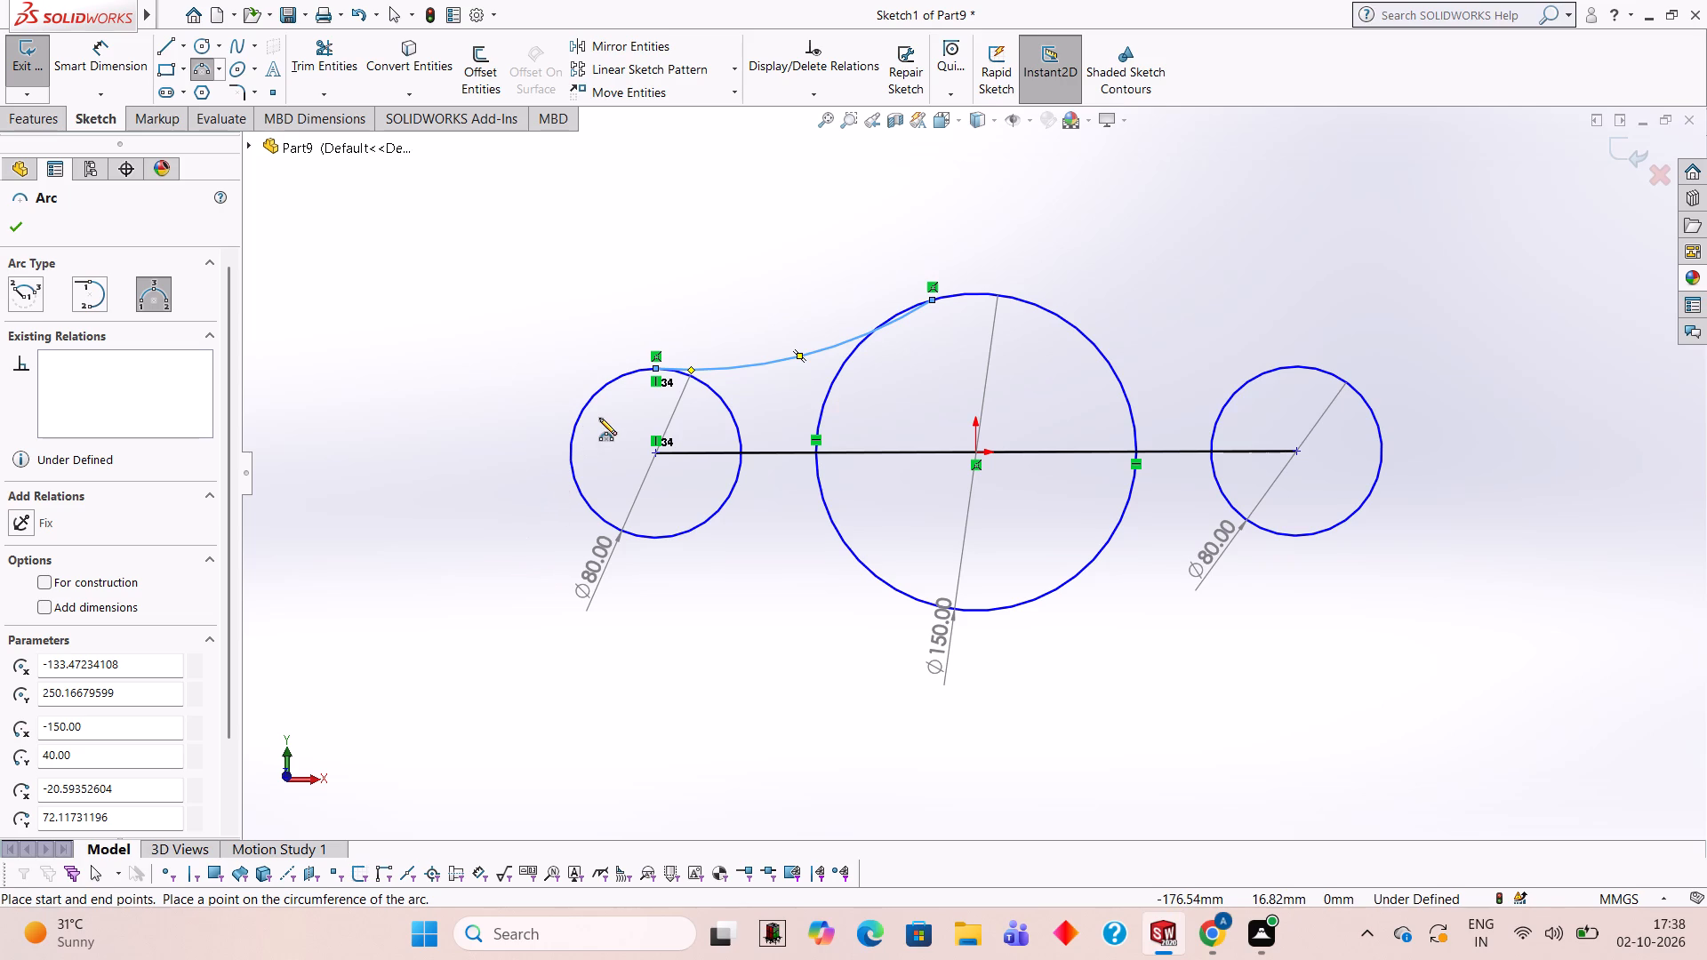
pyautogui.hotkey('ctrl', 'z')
# Draw a three-point arc of about 106 mm radius from the left 80 mm circle's top to the 150 mm circle's upper left, sagging inward.
pyautogui.click(204, 71)
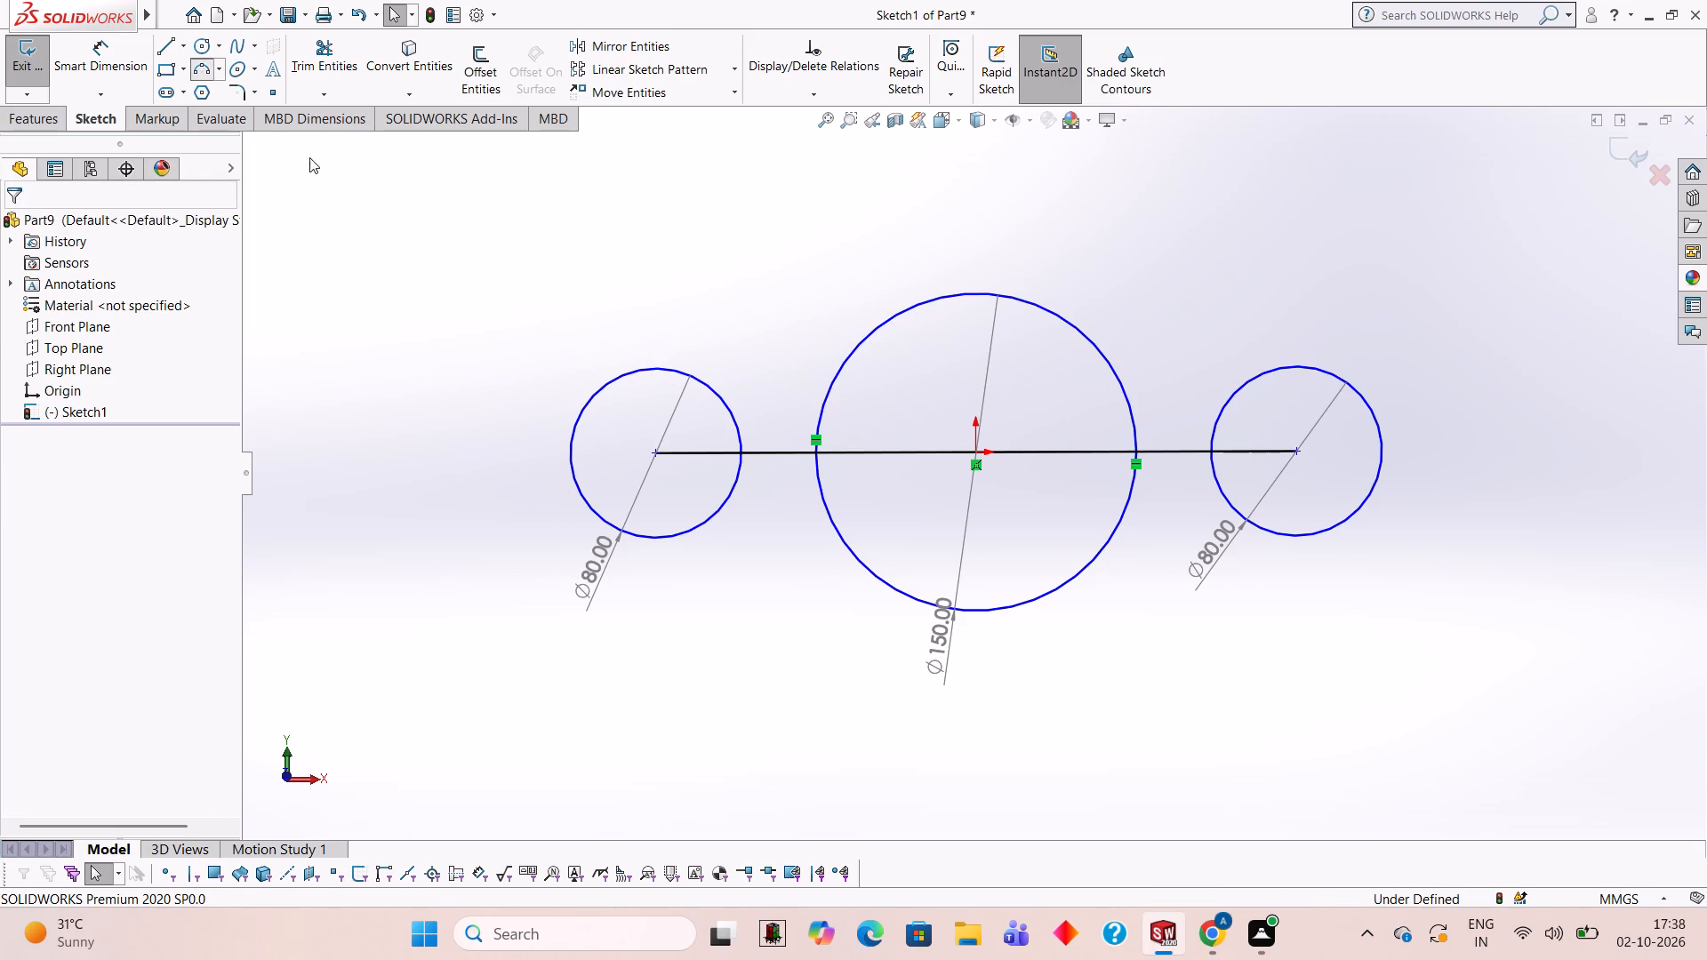
pyautogui.click(653, 365)
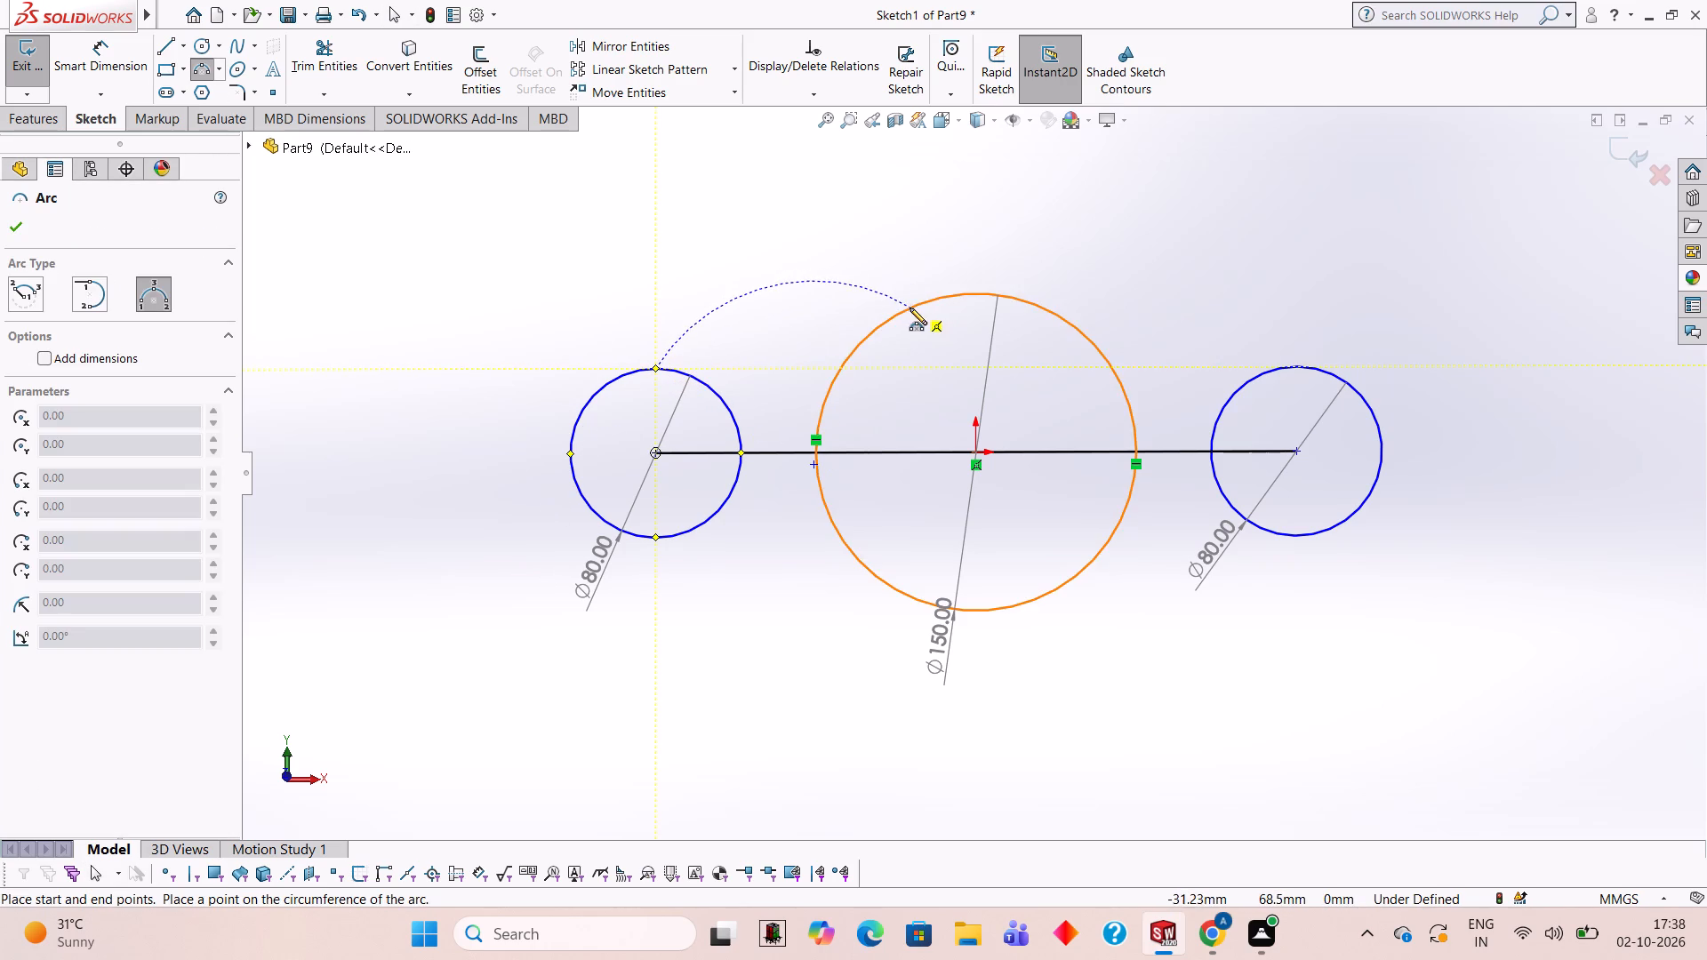
pyautogui.click(905, 308)
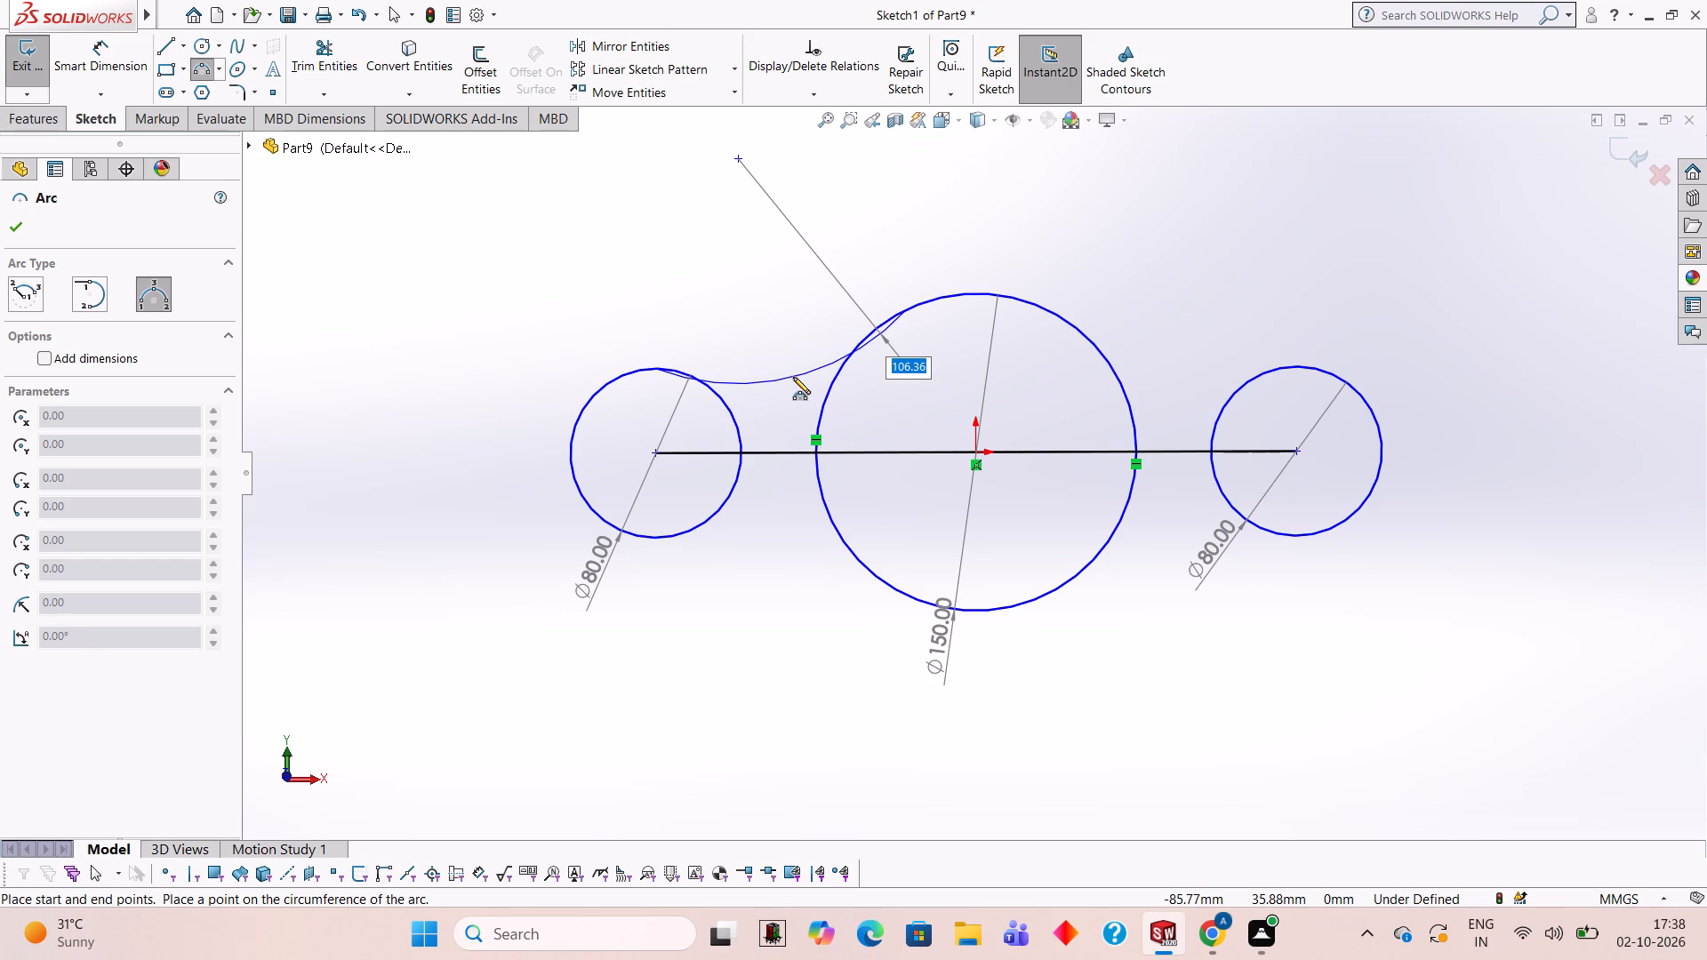
pyautogui.click(793, 377)
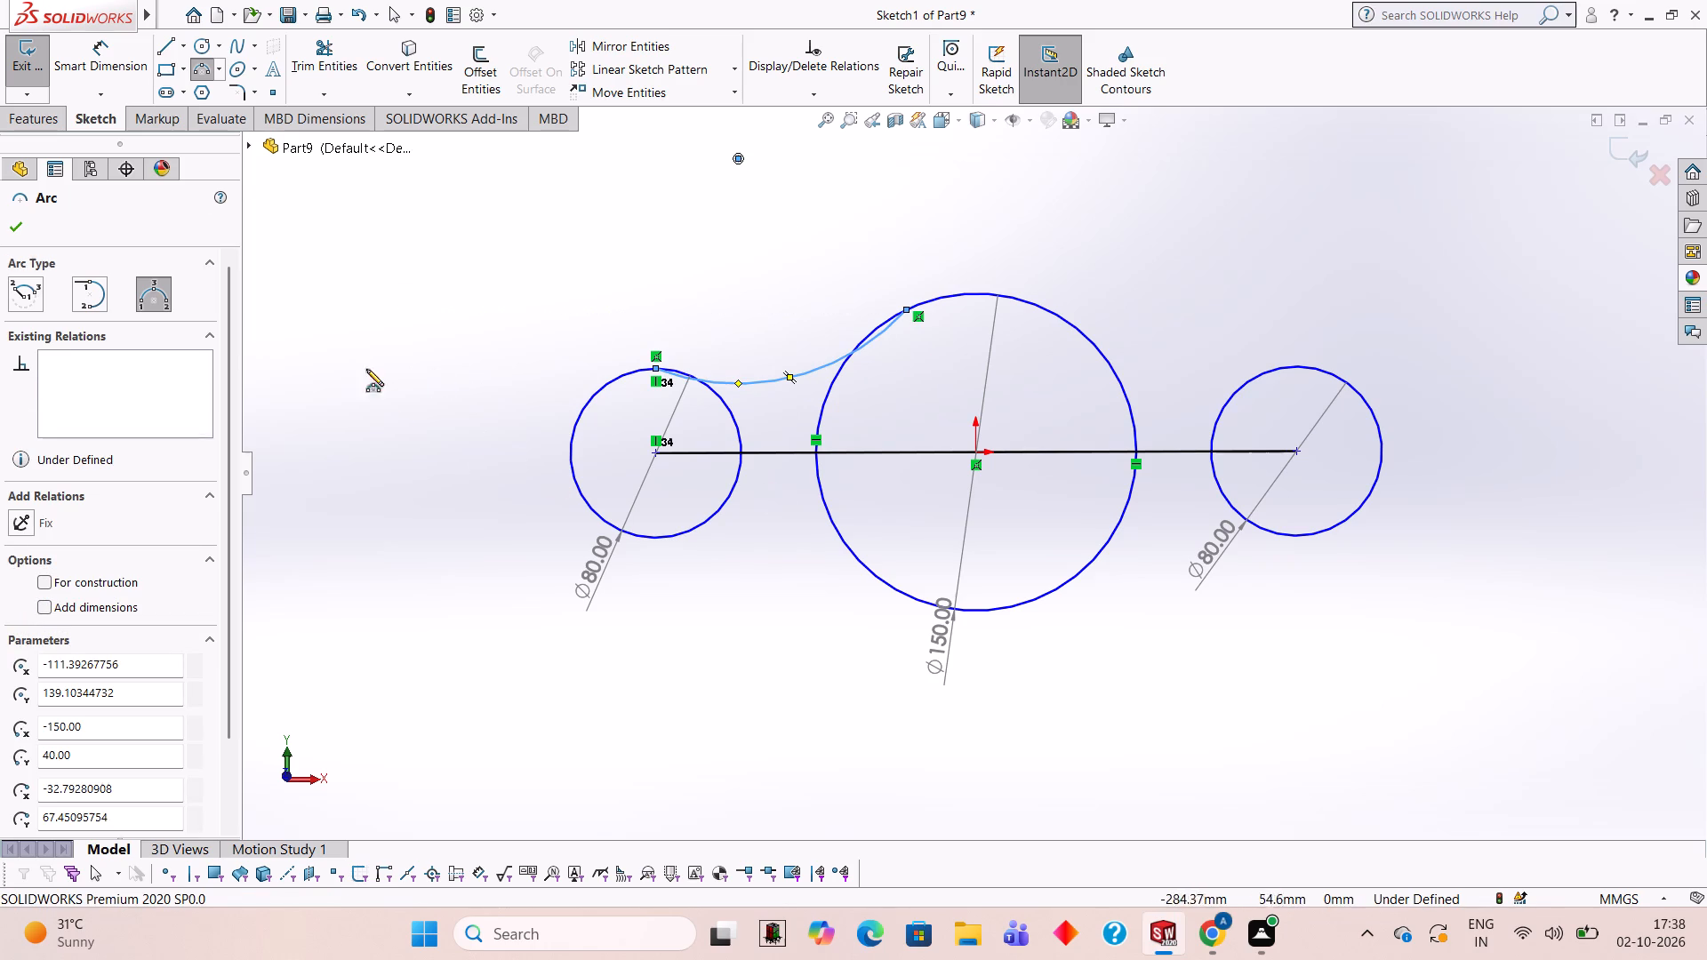
# Draw a three-point arc of about 102 mm radius from the left 80 mm circle's bottom to the 150 mm circle's lower left, bulging inward.
pyautogui.click(657, 538)
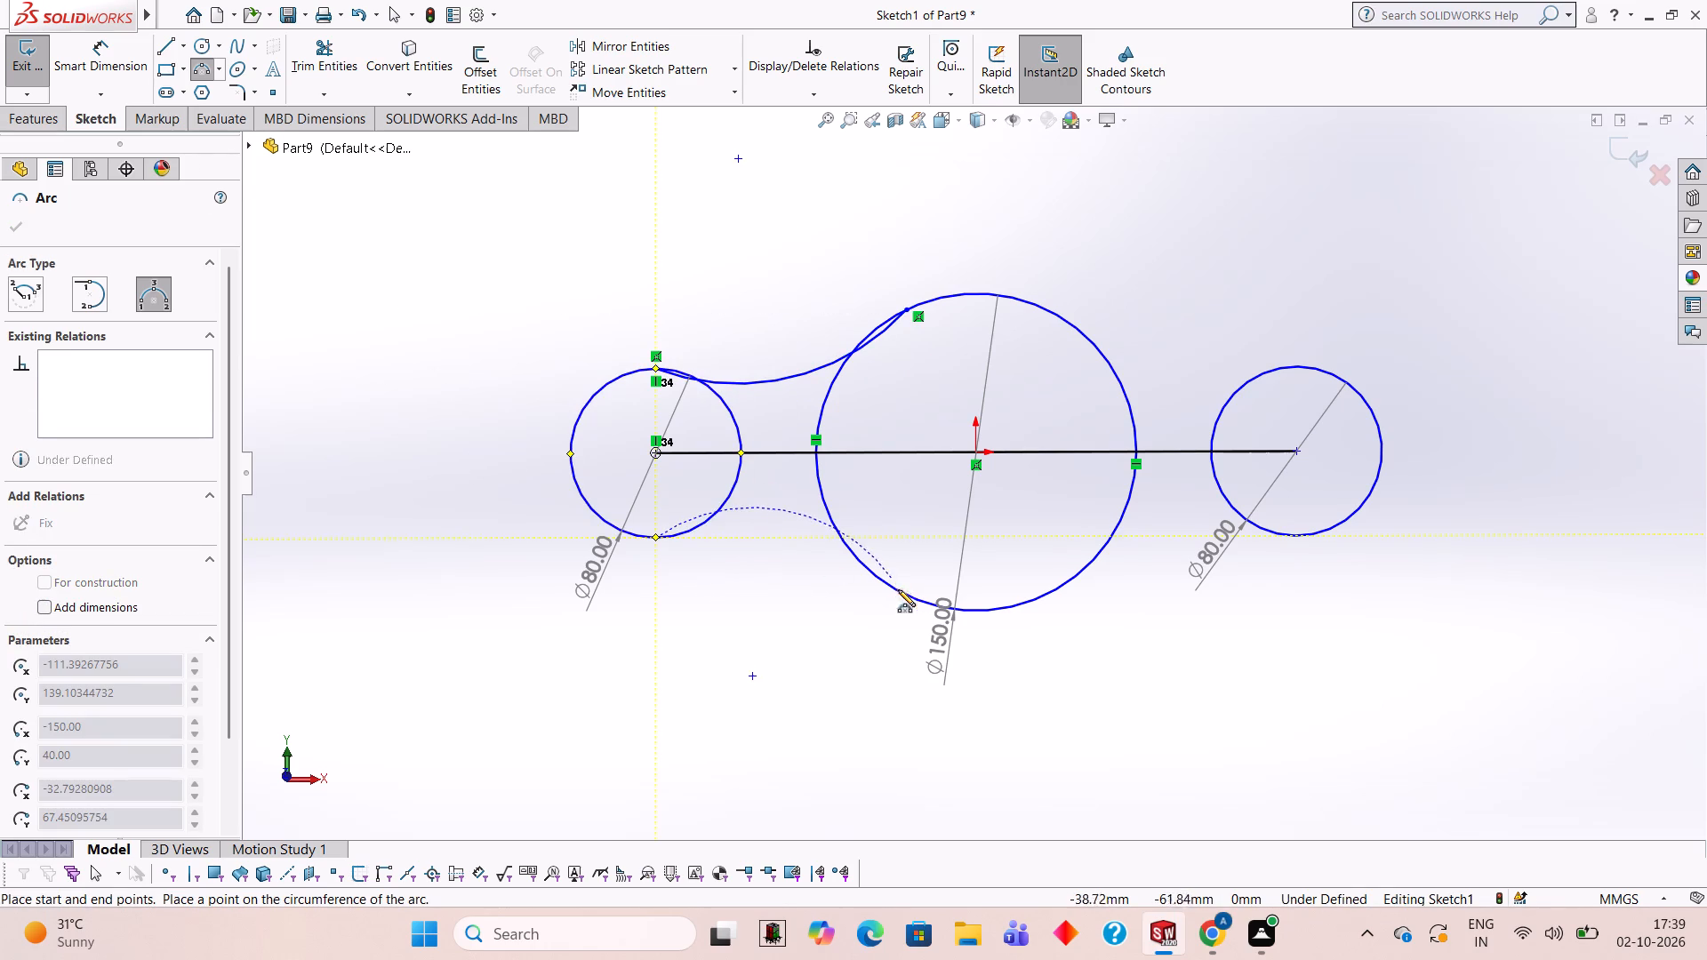
pyautogui.click(909, 599)
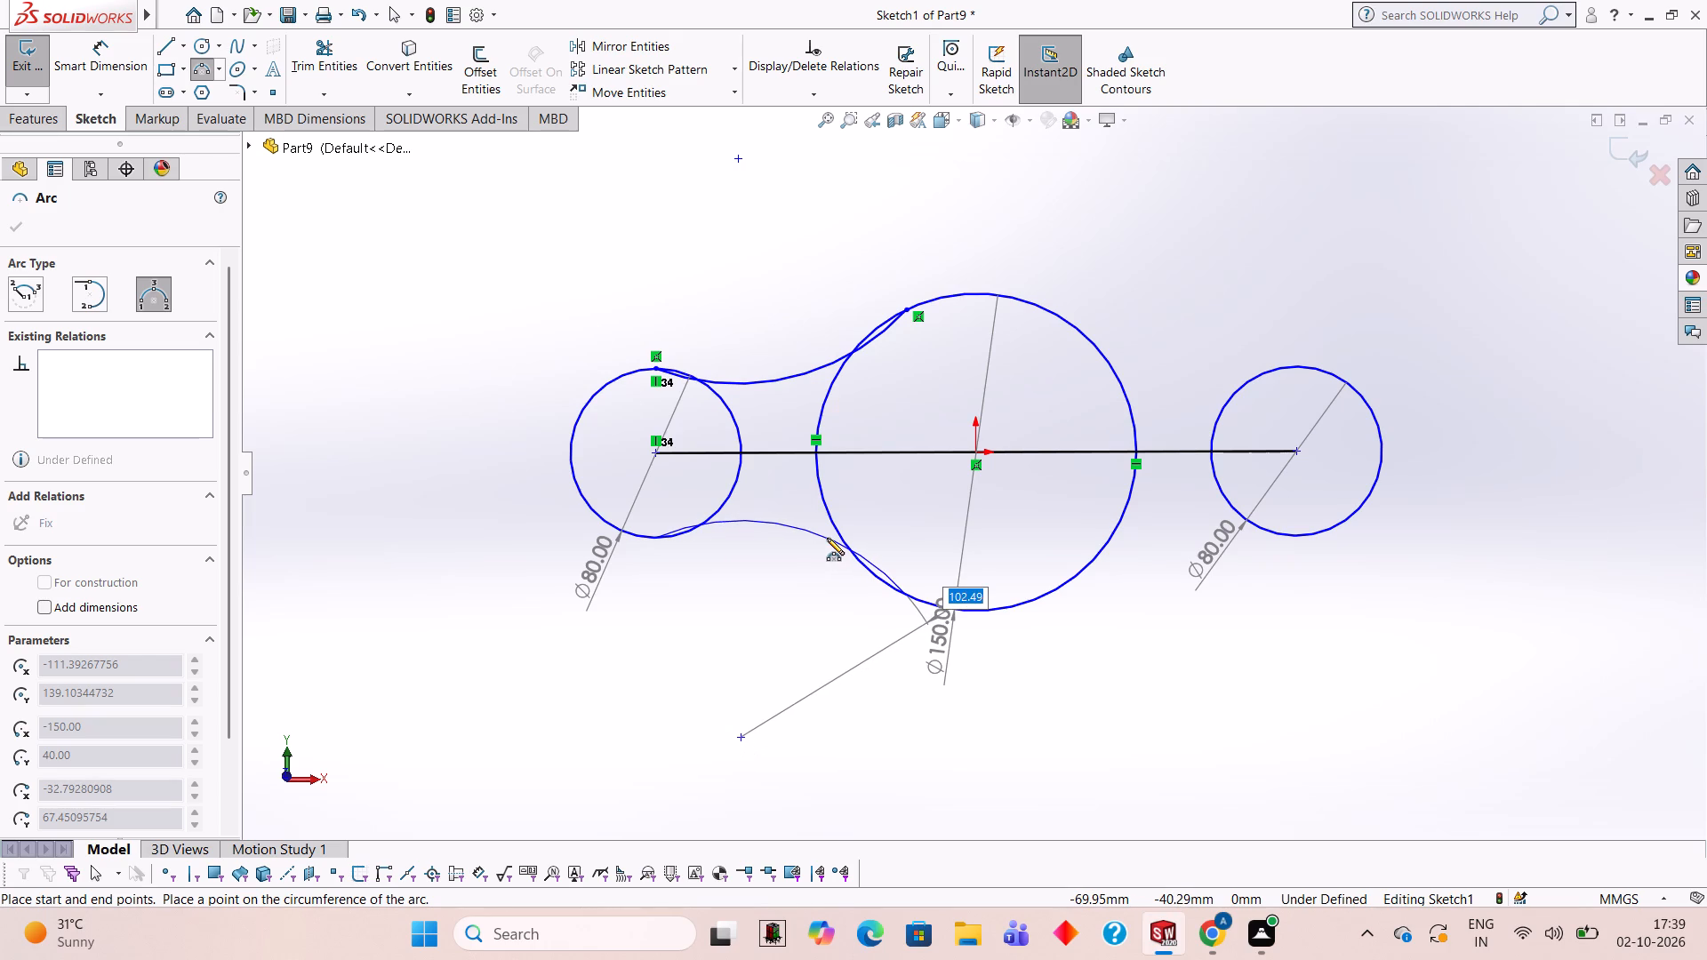
pyautogui.click(827, 538)
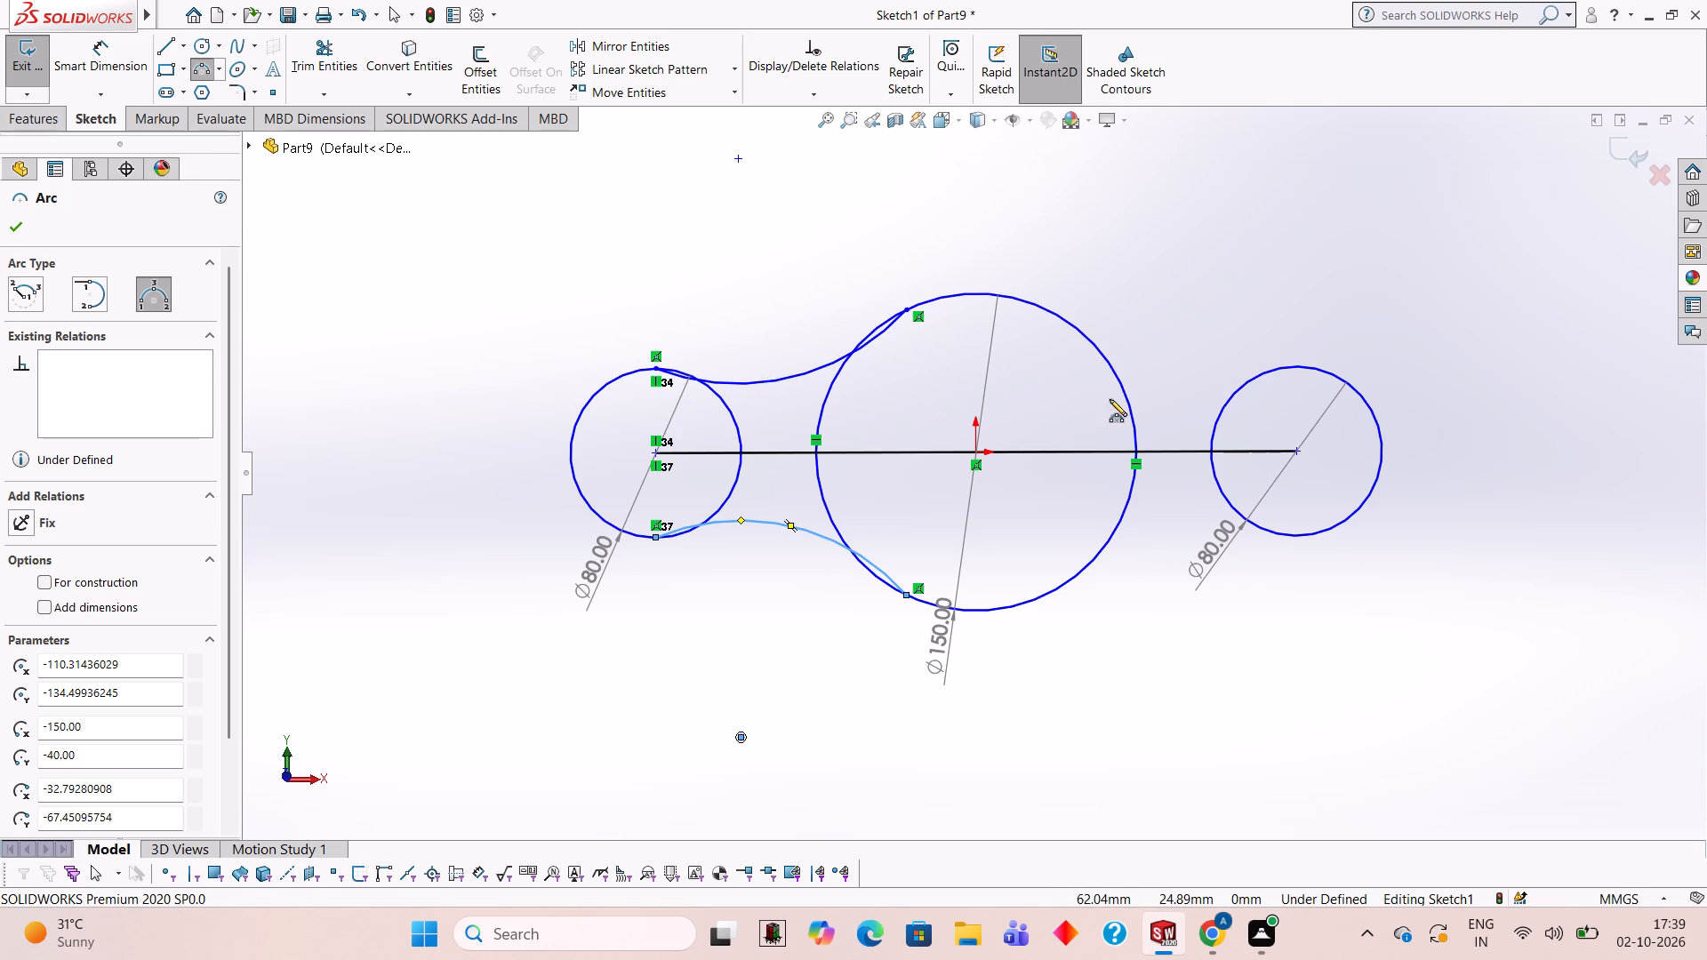
# Draw a three-point arc of about 109 mm radius from the 150 mm circle's upper right to the right 80 mm circle's top, sagging inward.
pyautogui.click(1046, 311)
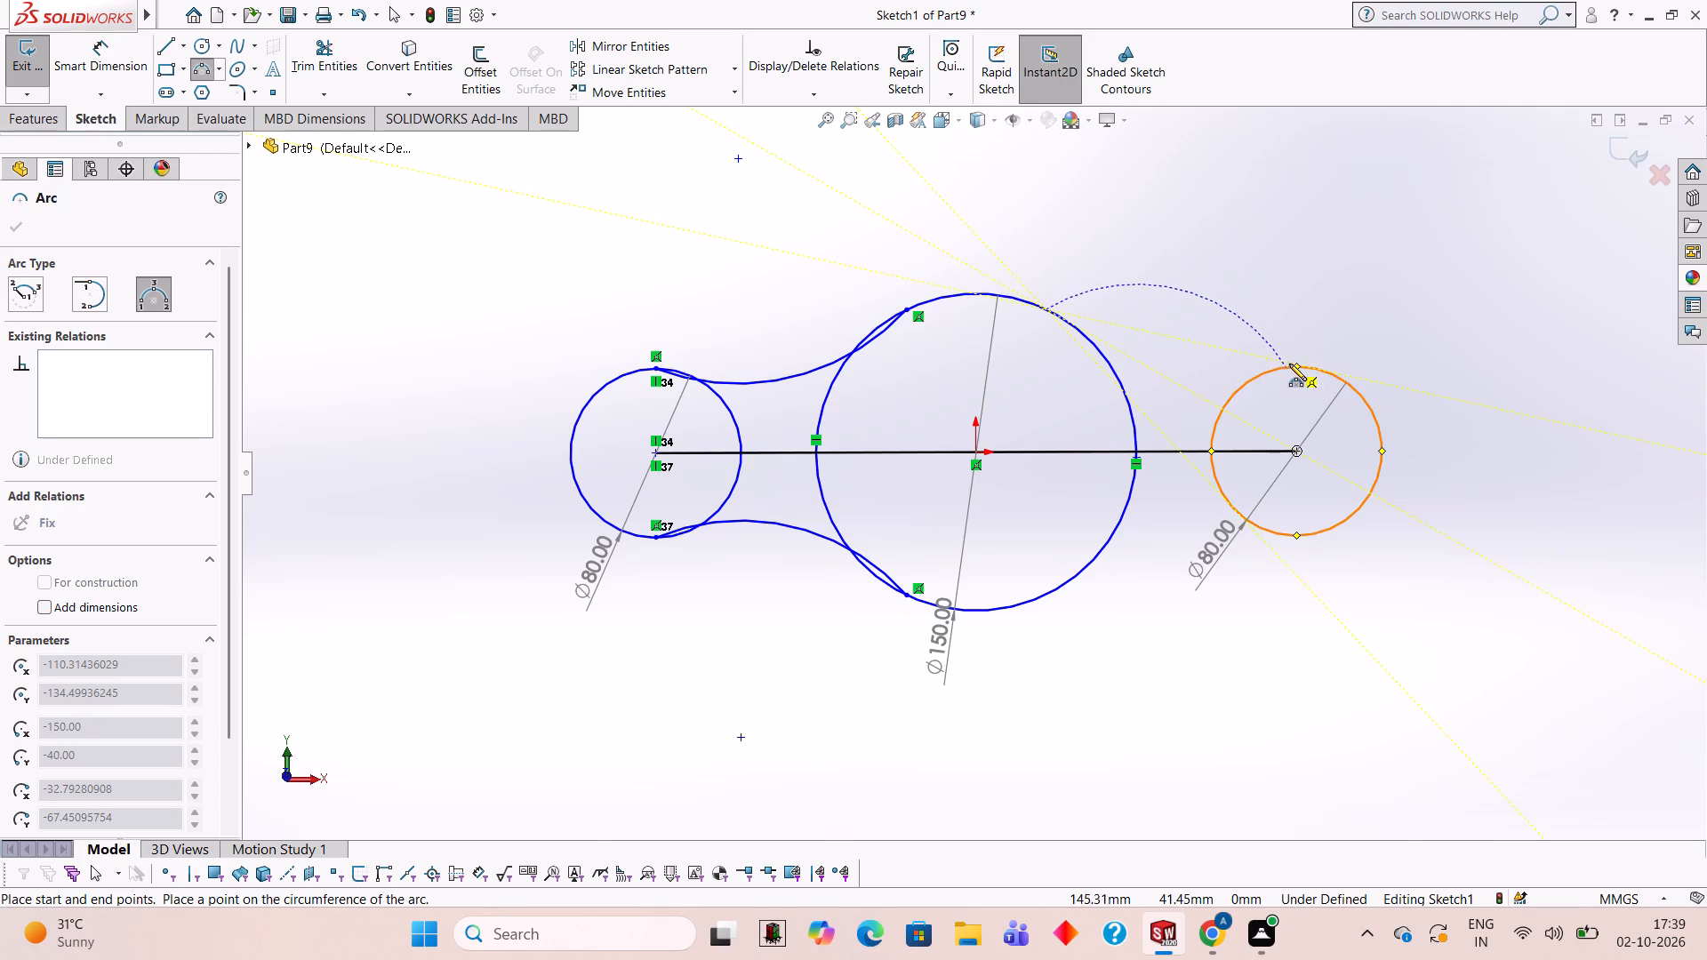
pyautogui.click(1294, 364)
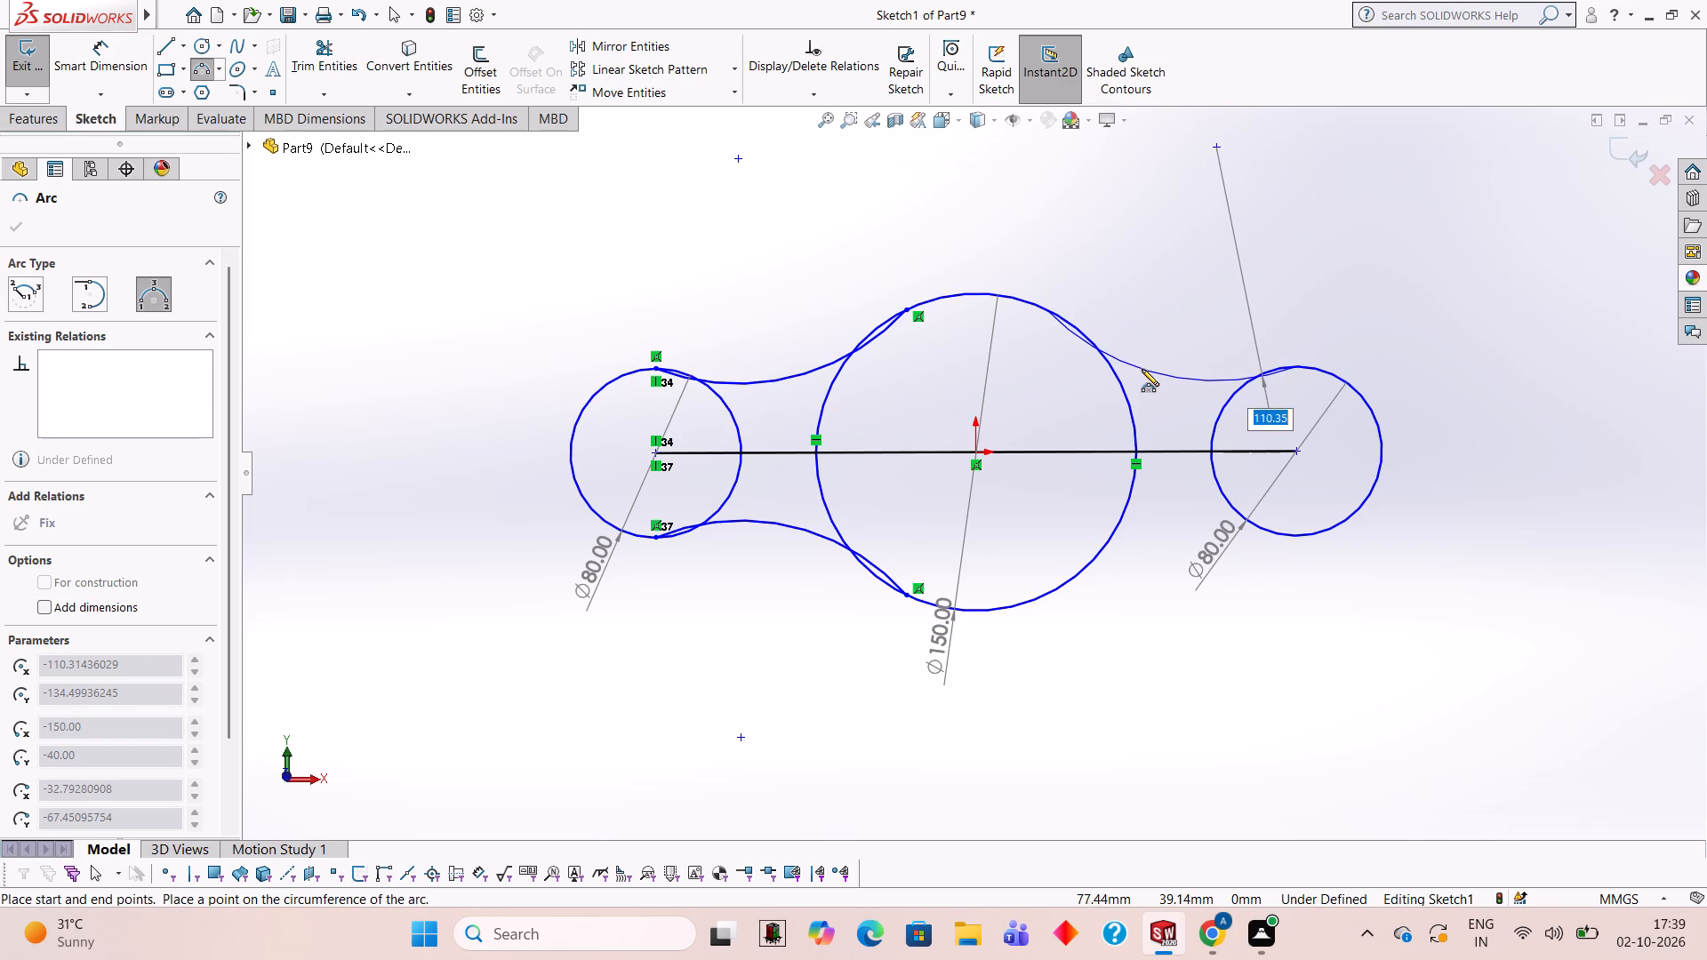
pyautogui.click(1140, 369)
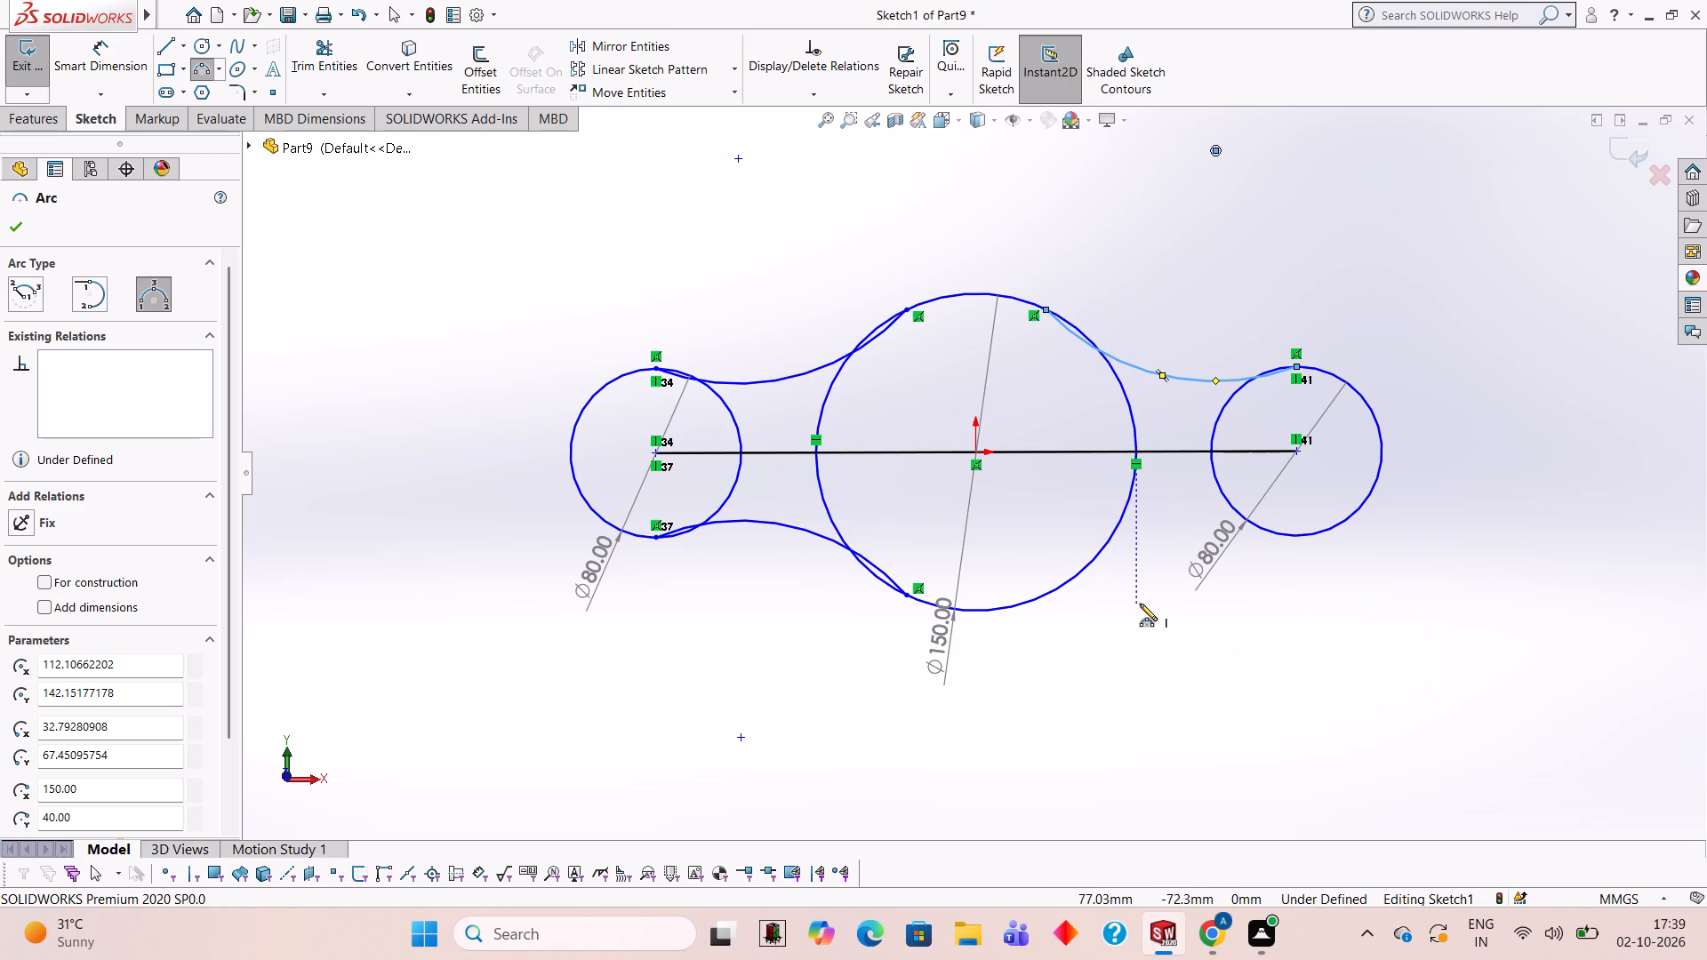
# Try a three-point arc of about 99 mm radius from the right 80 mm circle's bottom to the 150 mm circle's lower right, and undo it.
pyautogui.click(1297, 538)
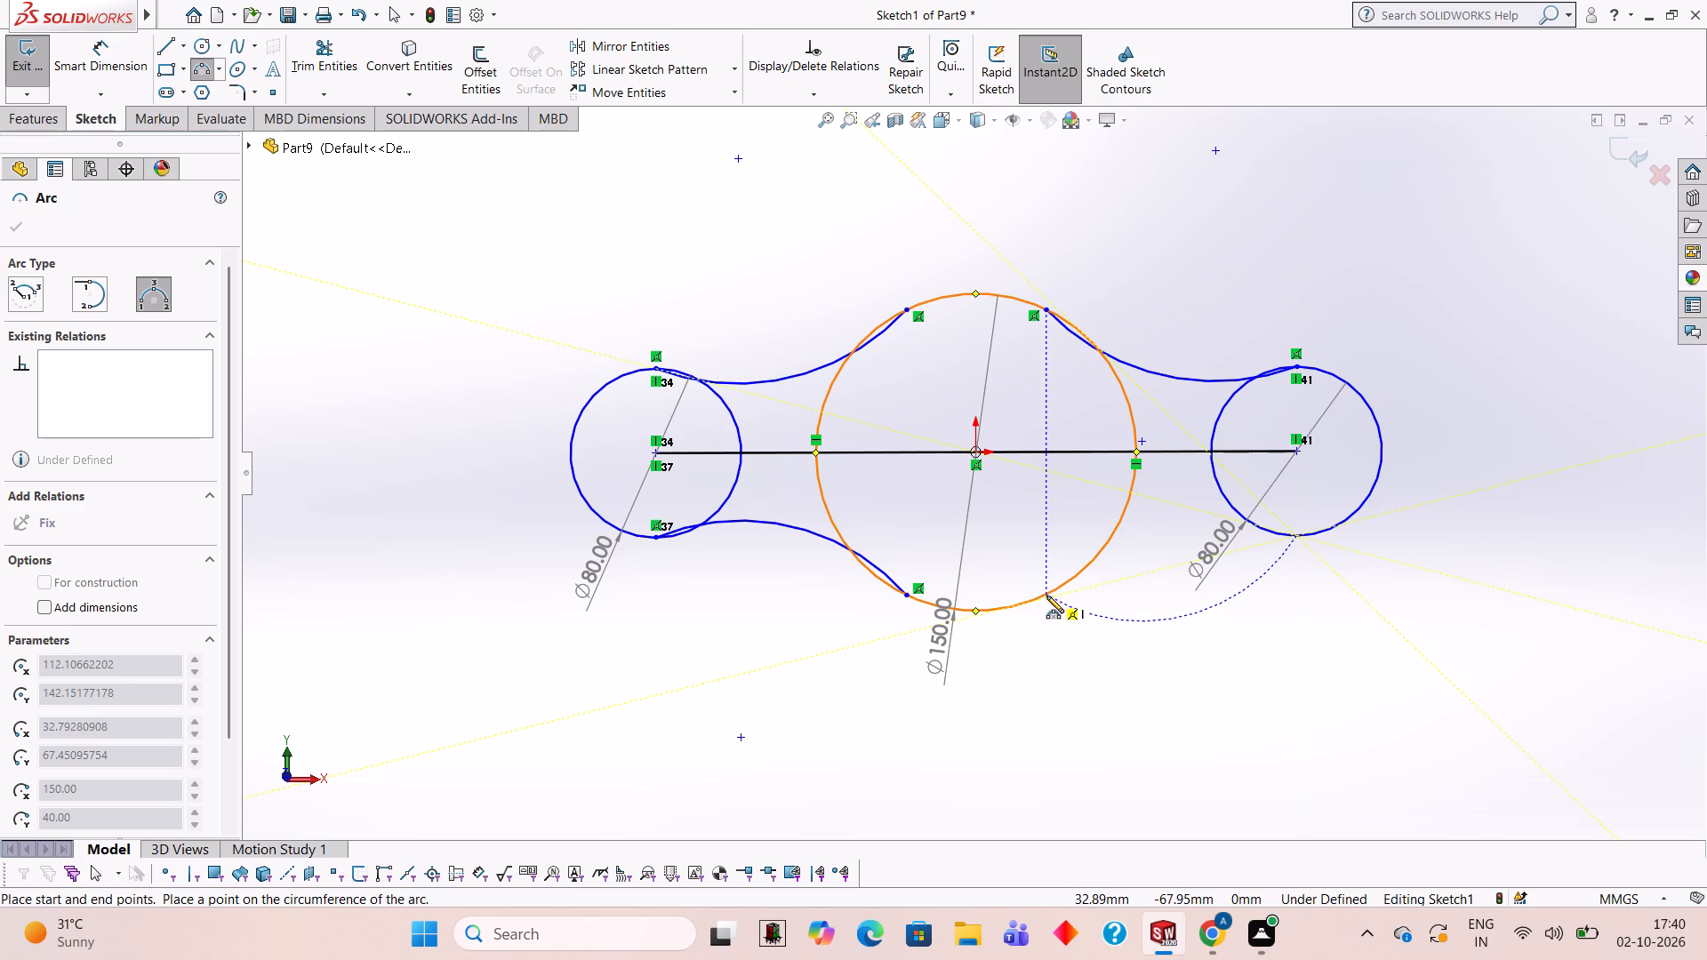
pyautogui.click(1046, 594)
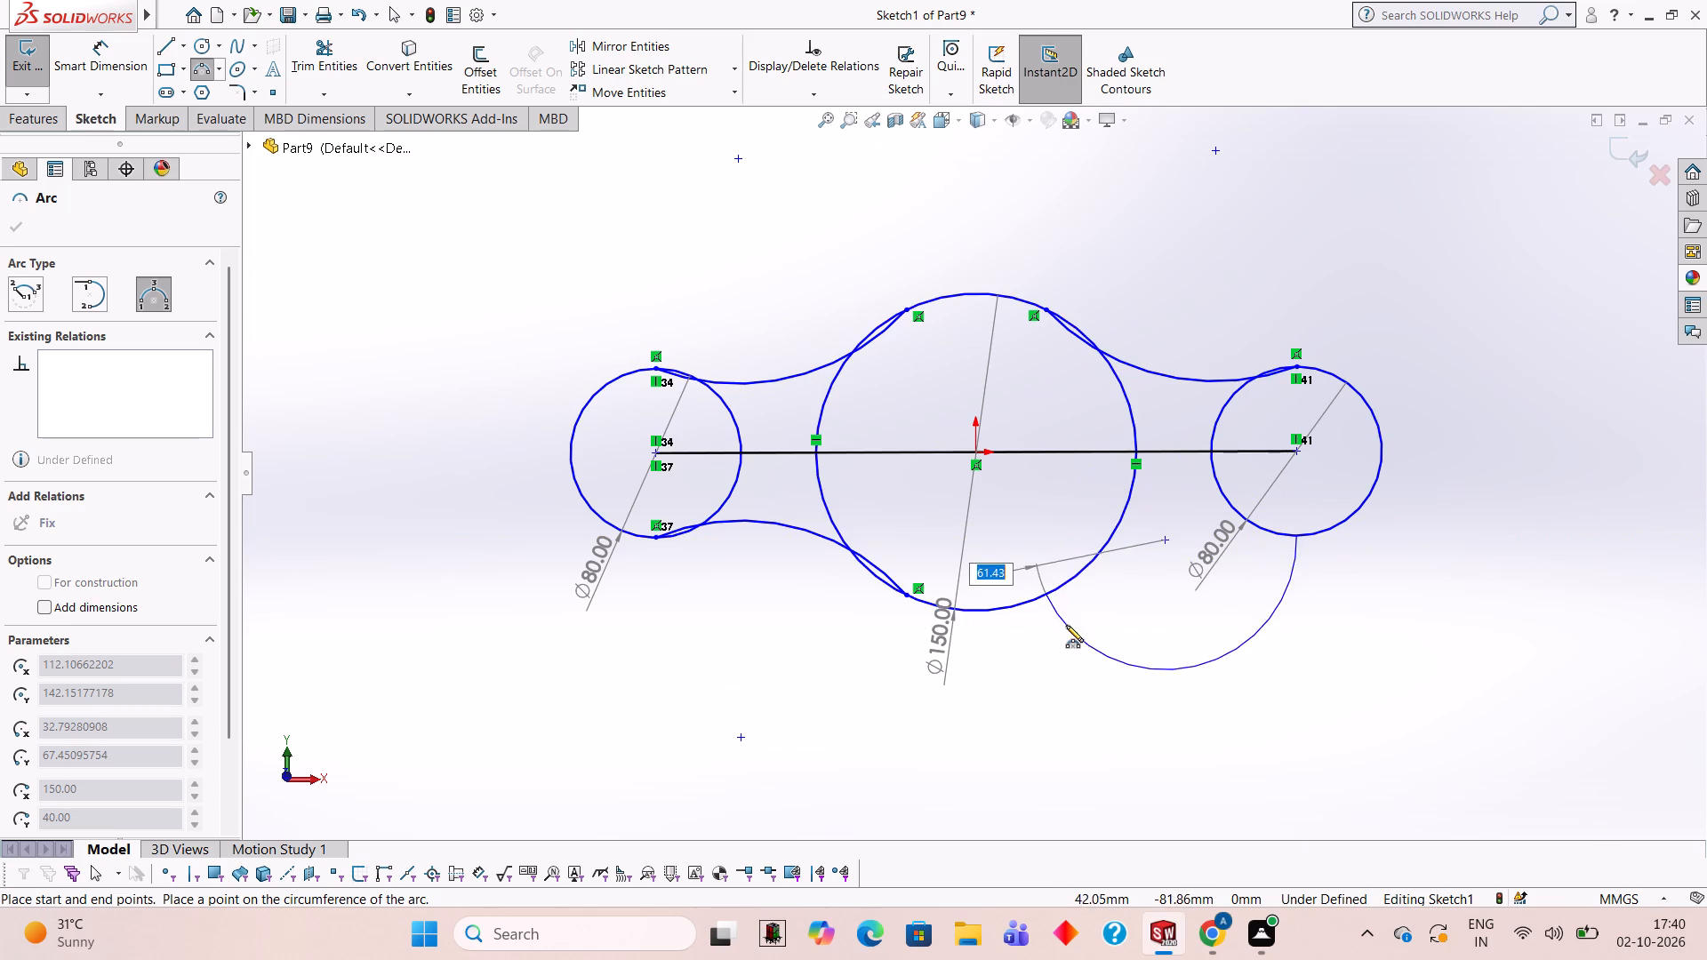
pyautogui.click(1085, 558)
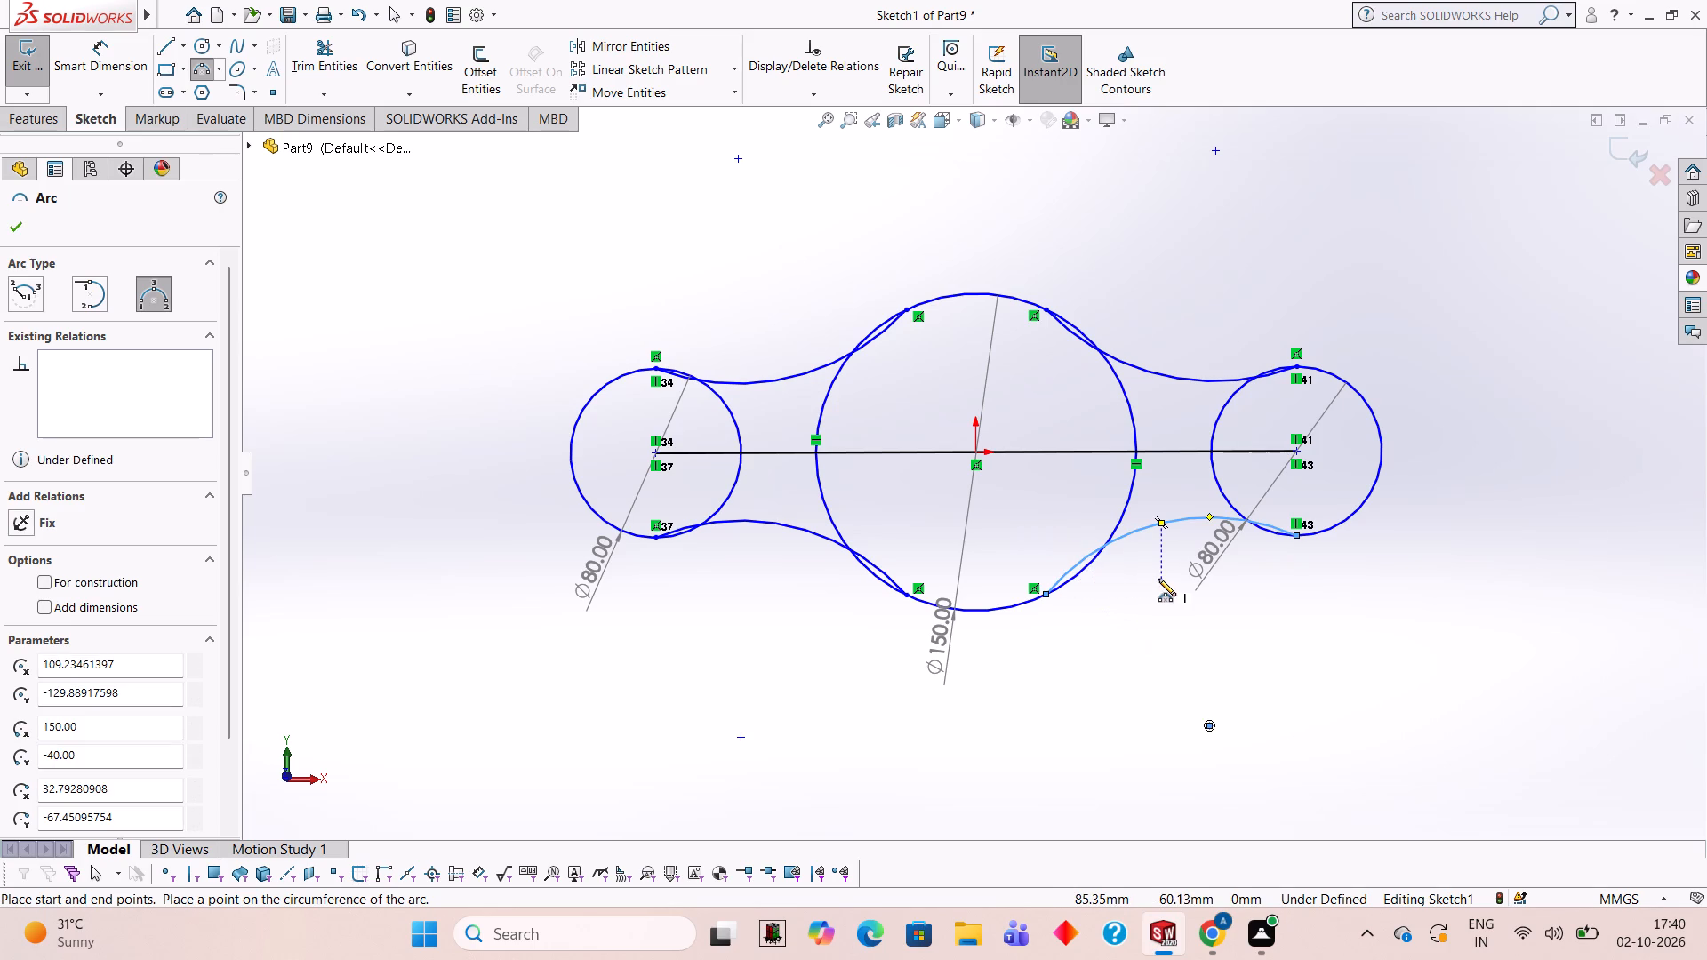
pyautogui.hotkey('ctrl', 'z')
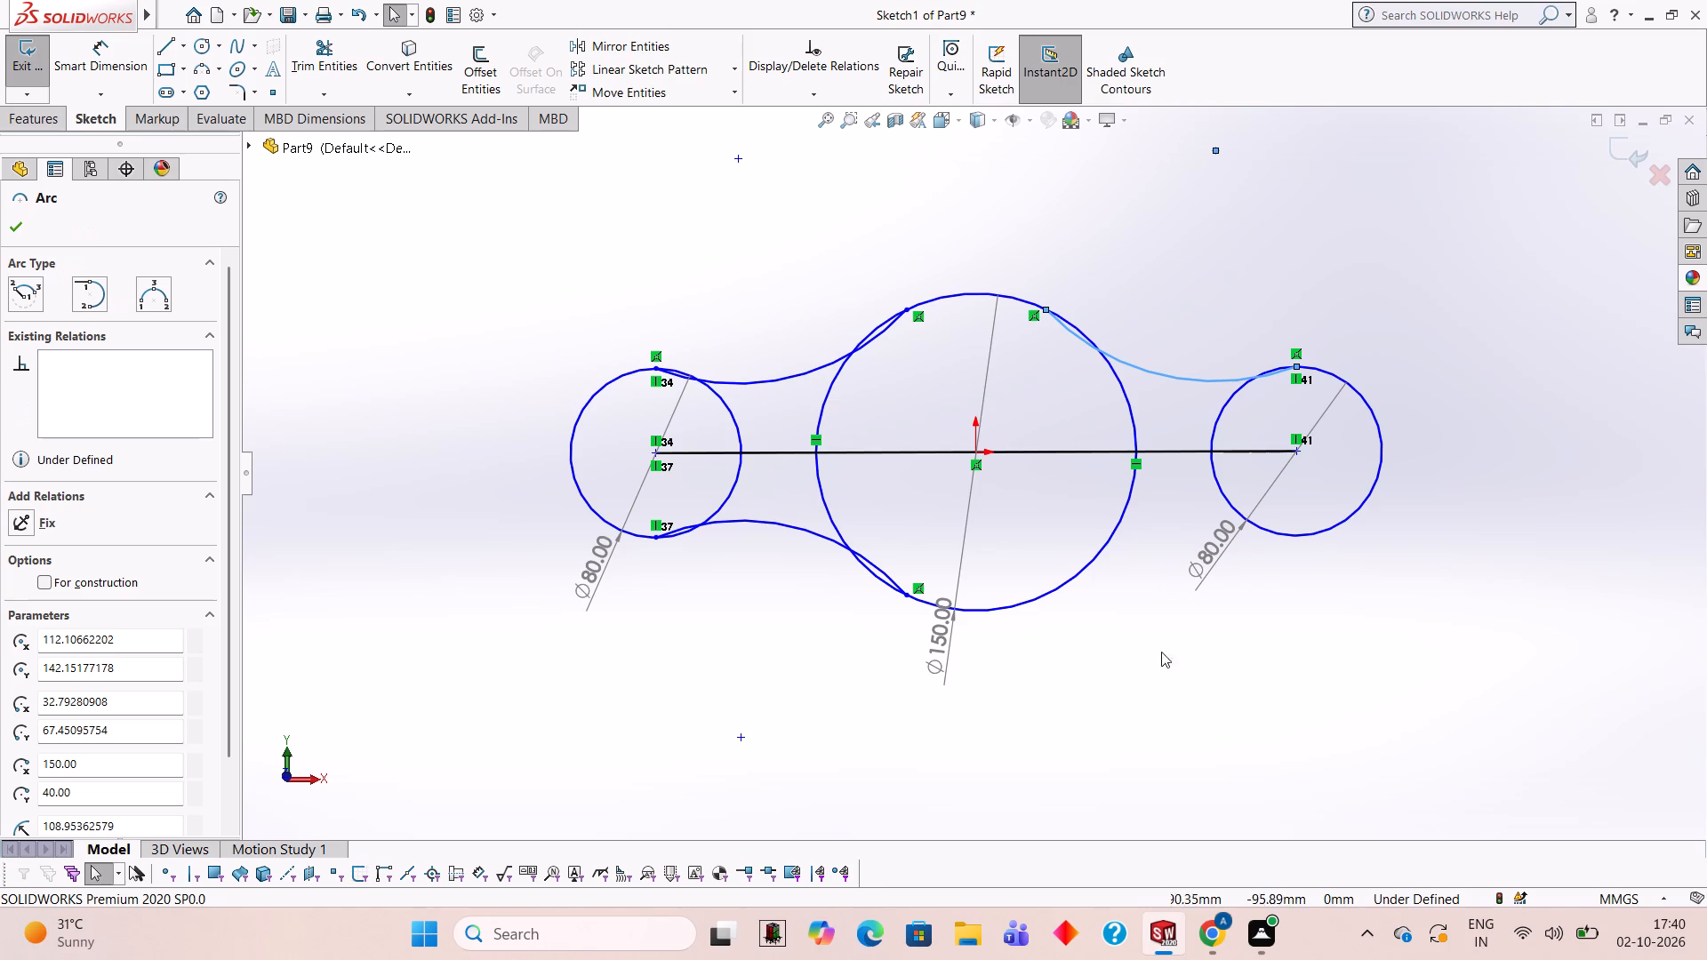
# Draw a three-point arc of about 100.5 mm radius from the right 80 mm circle's bottom to the 150 mm circle's lower right, bulging inward.
pyautogui.click(197, 73)
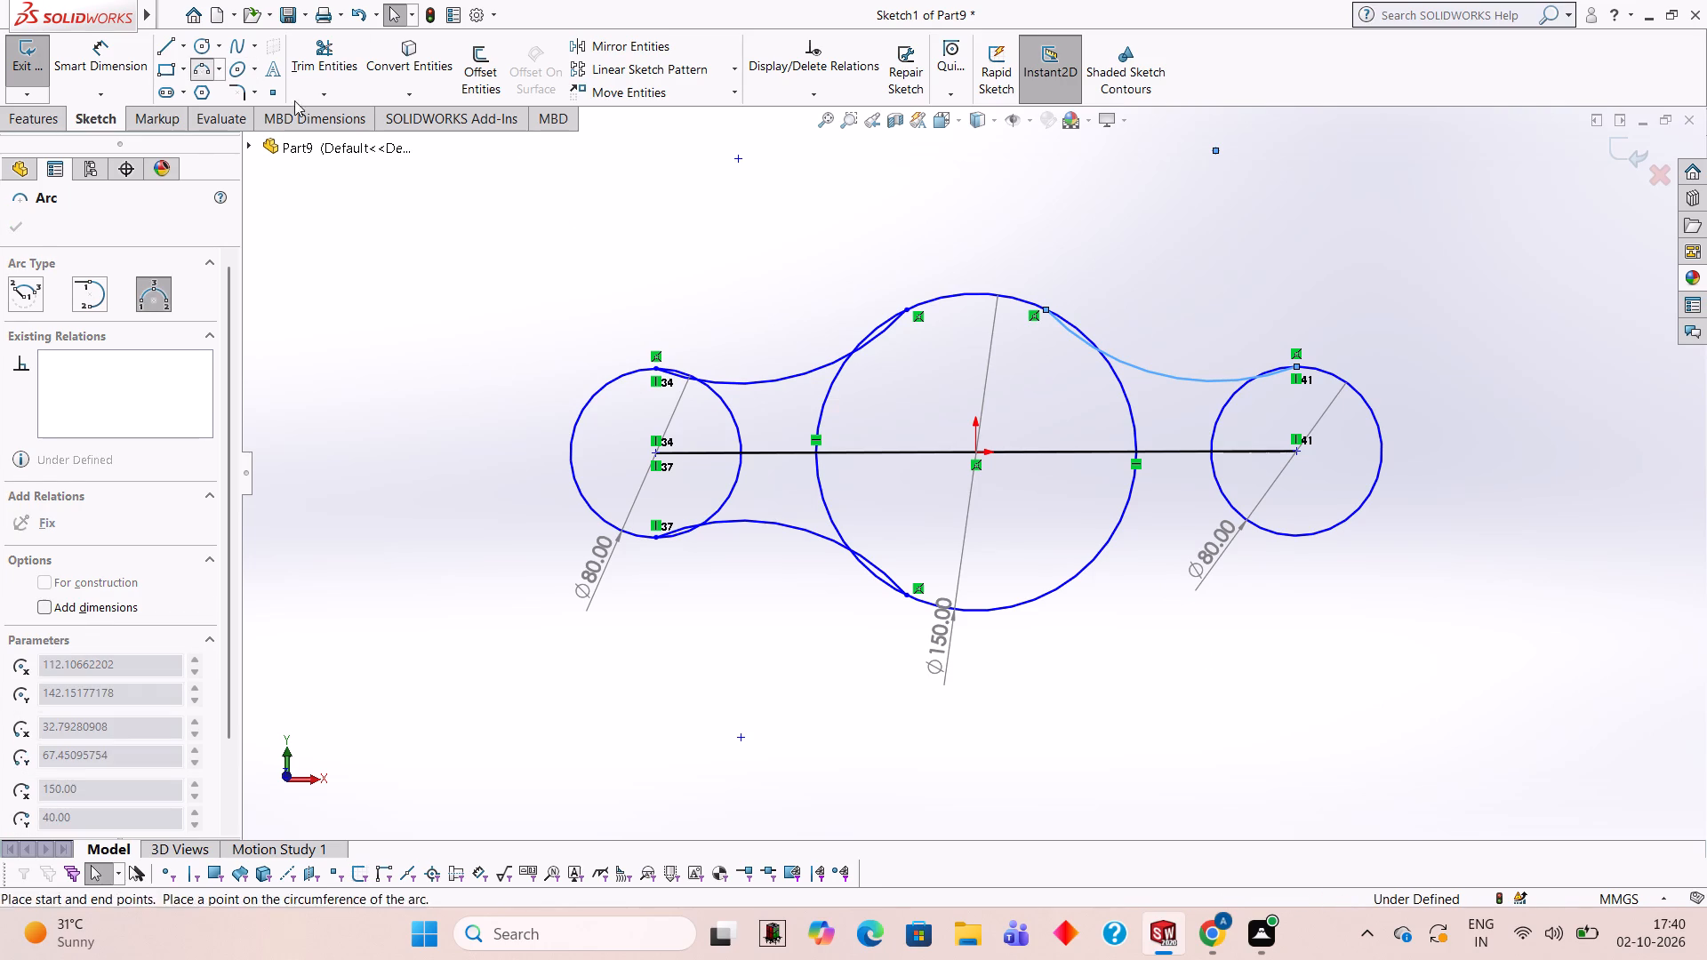
pyautogui.click(1294, 534)
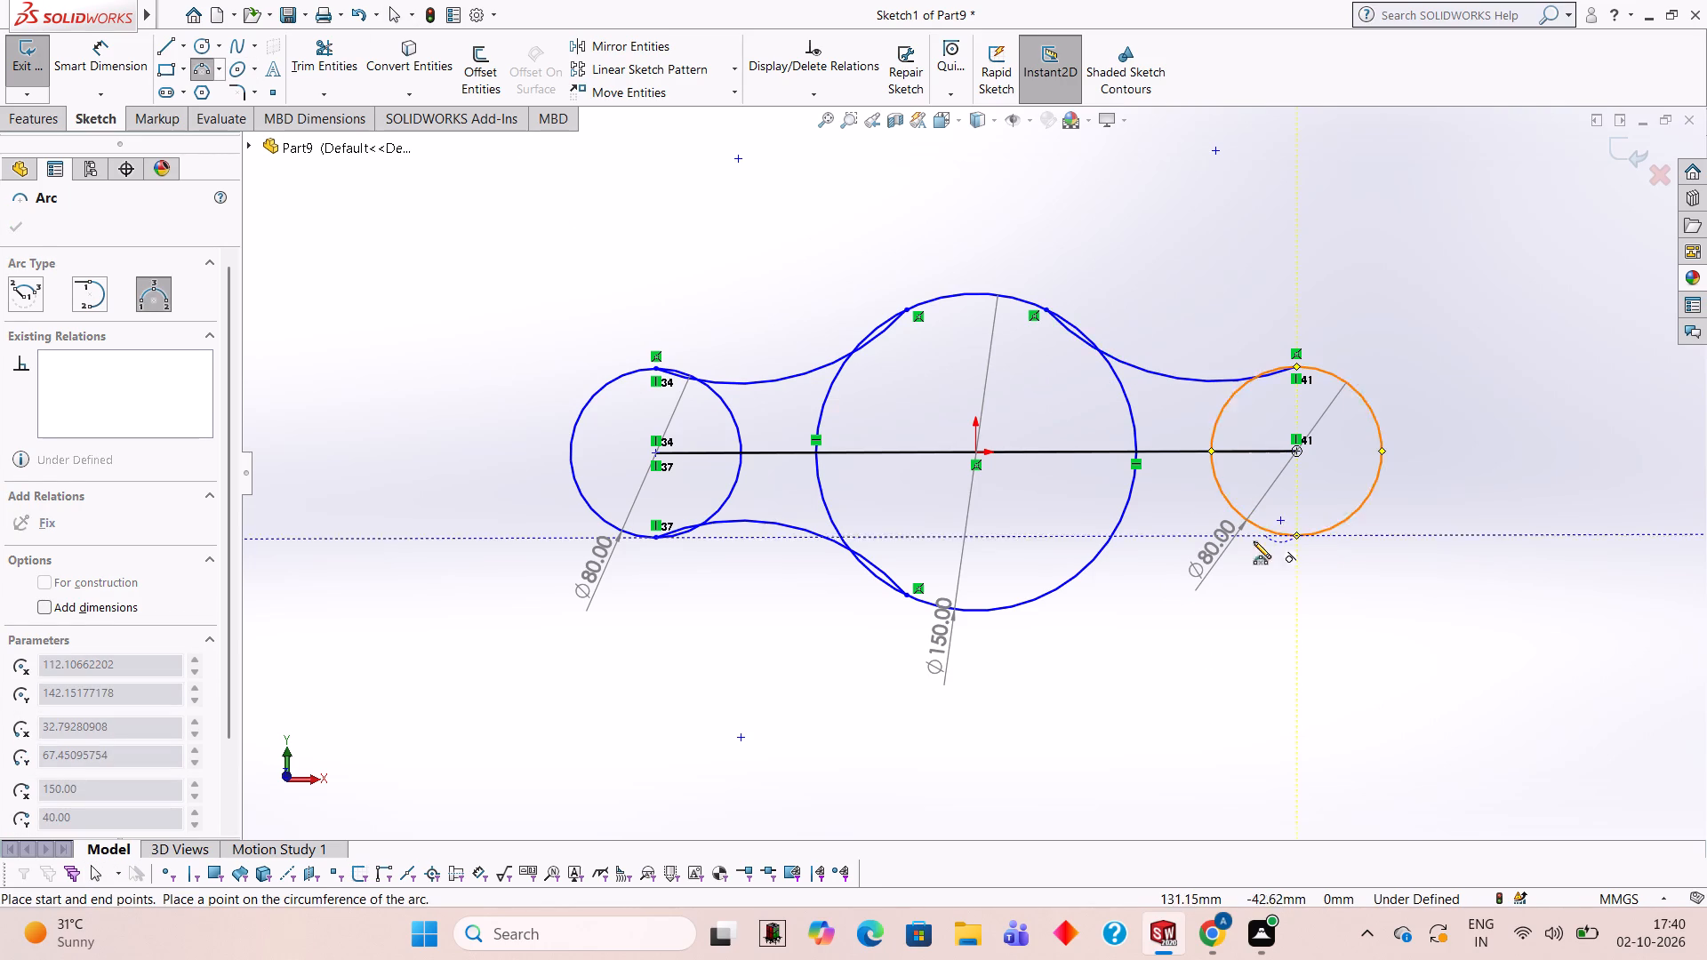
pyautogui.click(1044, 589)
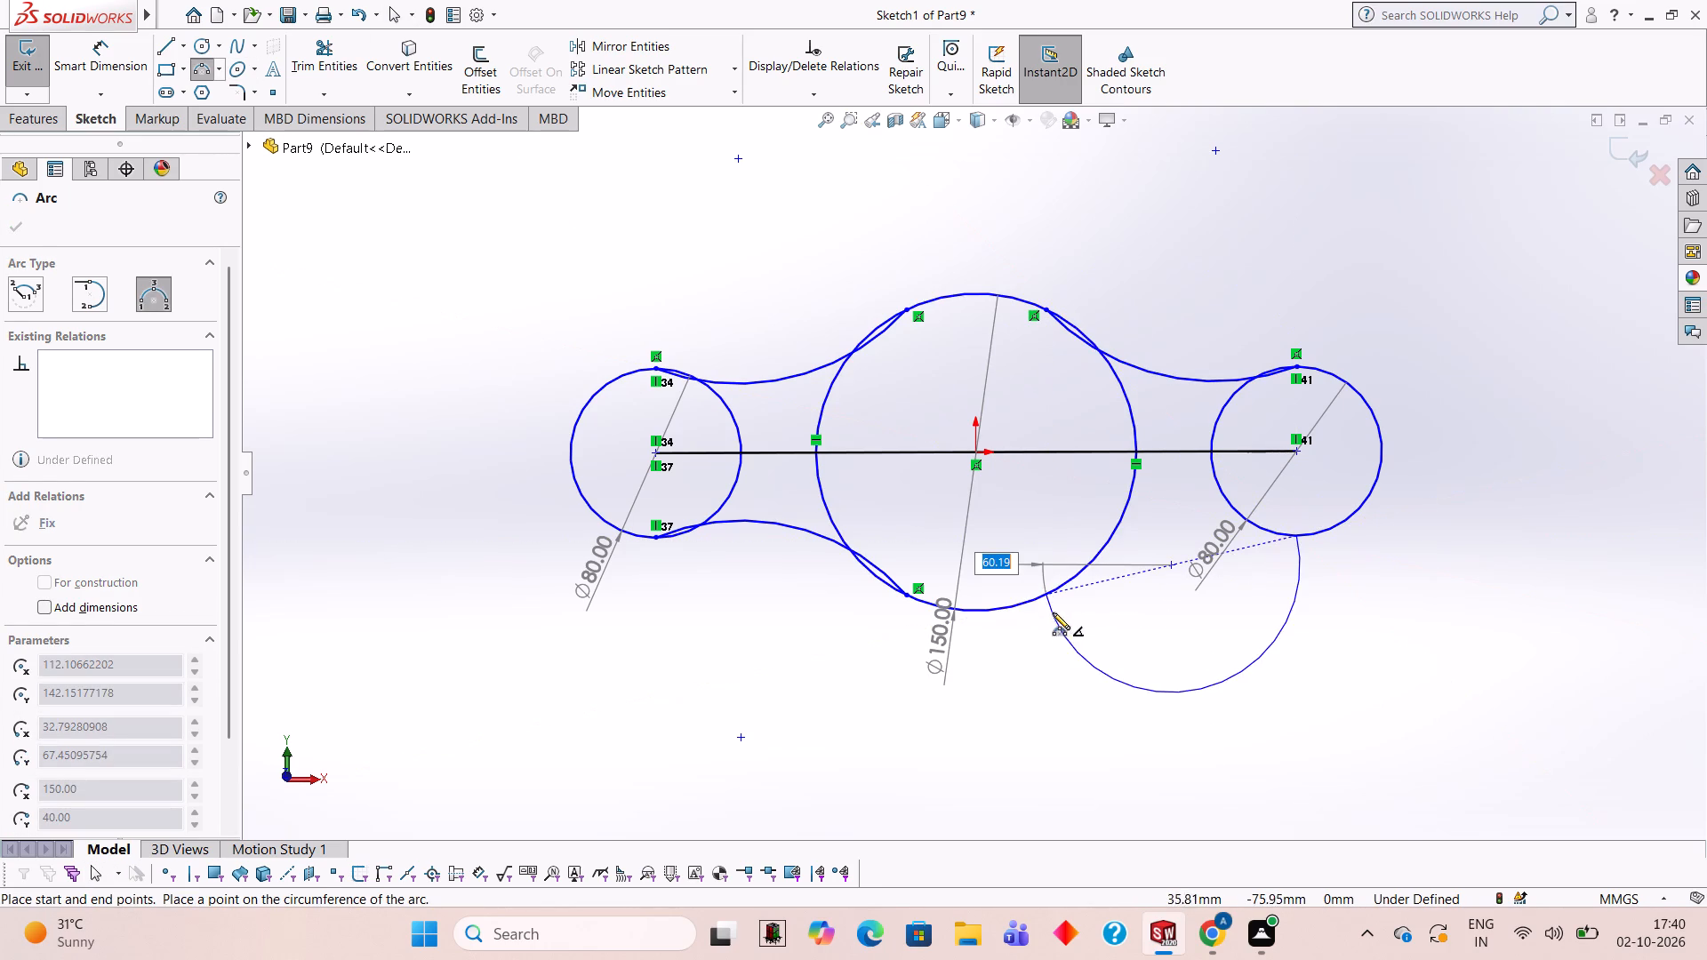
pyautogui.click(1088, 556)
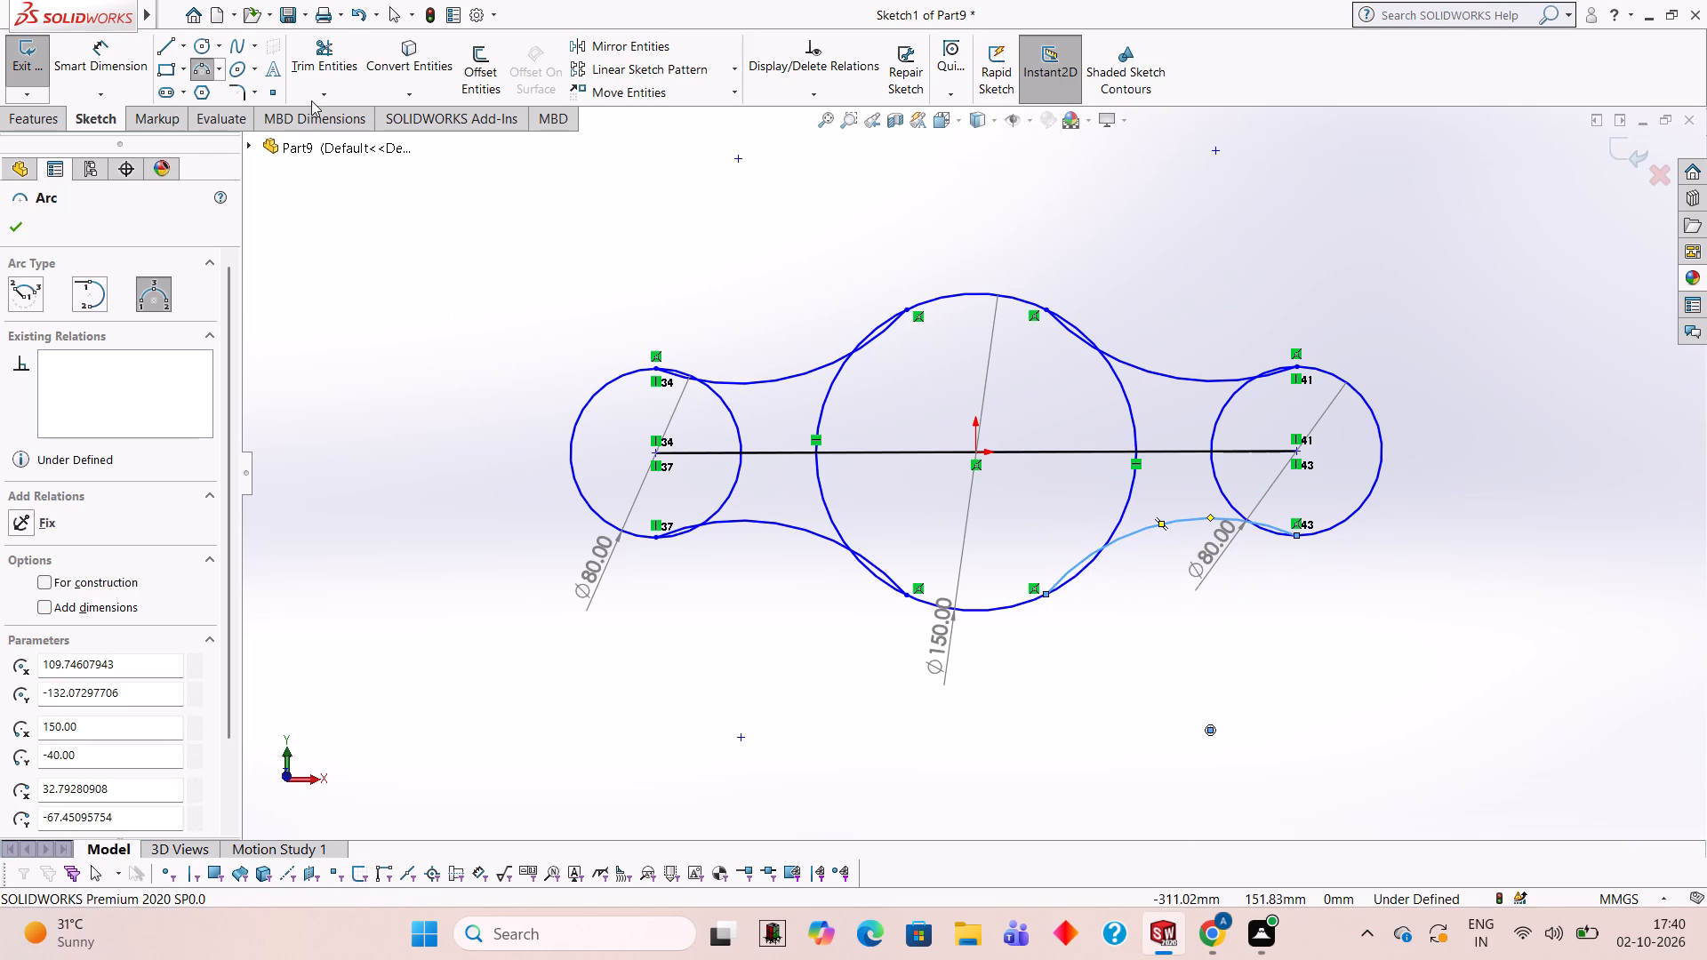
# Trim away the four connecting-arc stubs that run inside the 150 mm circle.
pyautogui.click(332, 63)
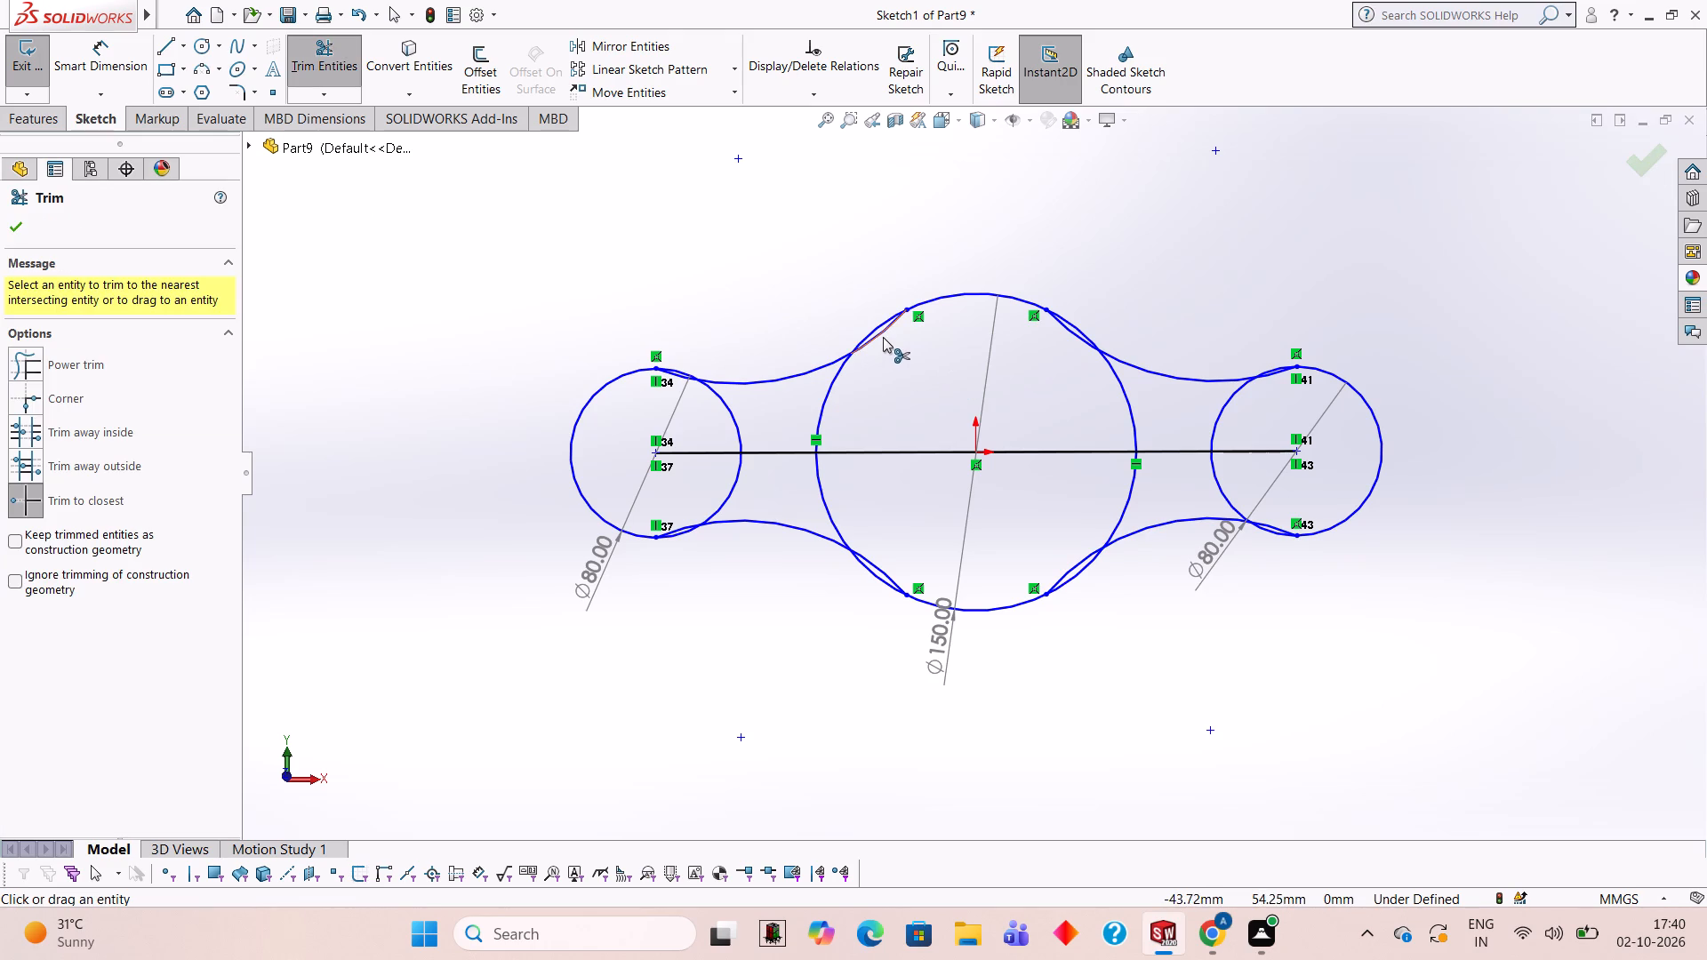
pyautogui.click(883, 337)
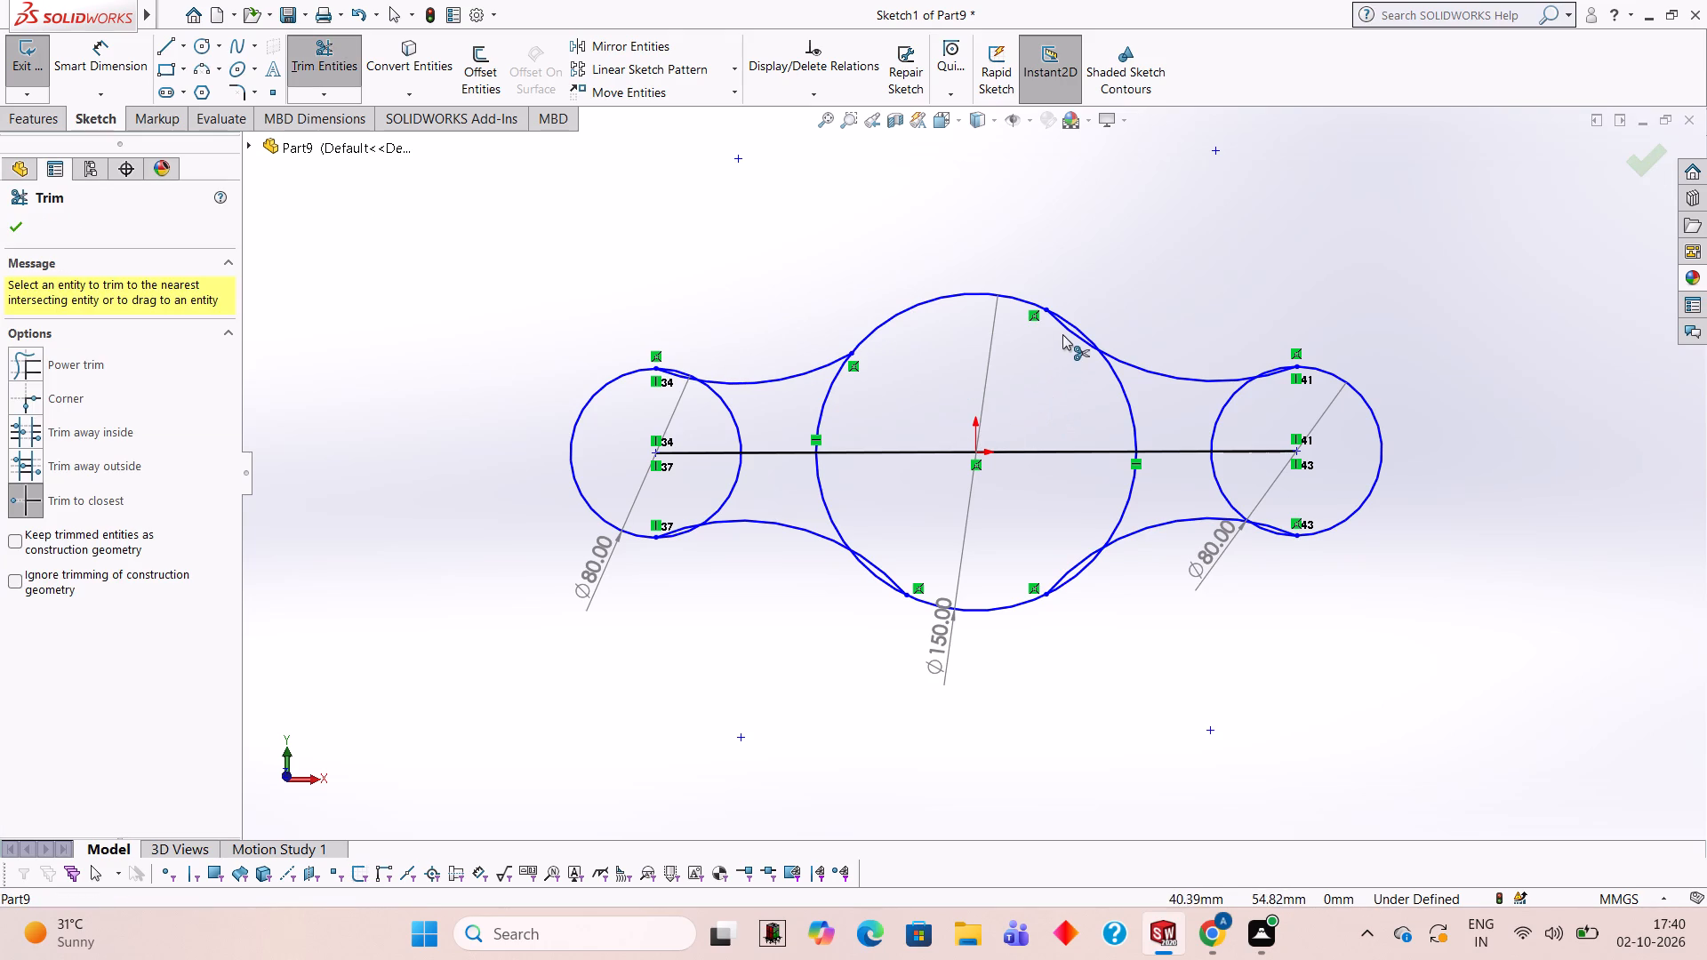
pyautogui.click(1068, 334)
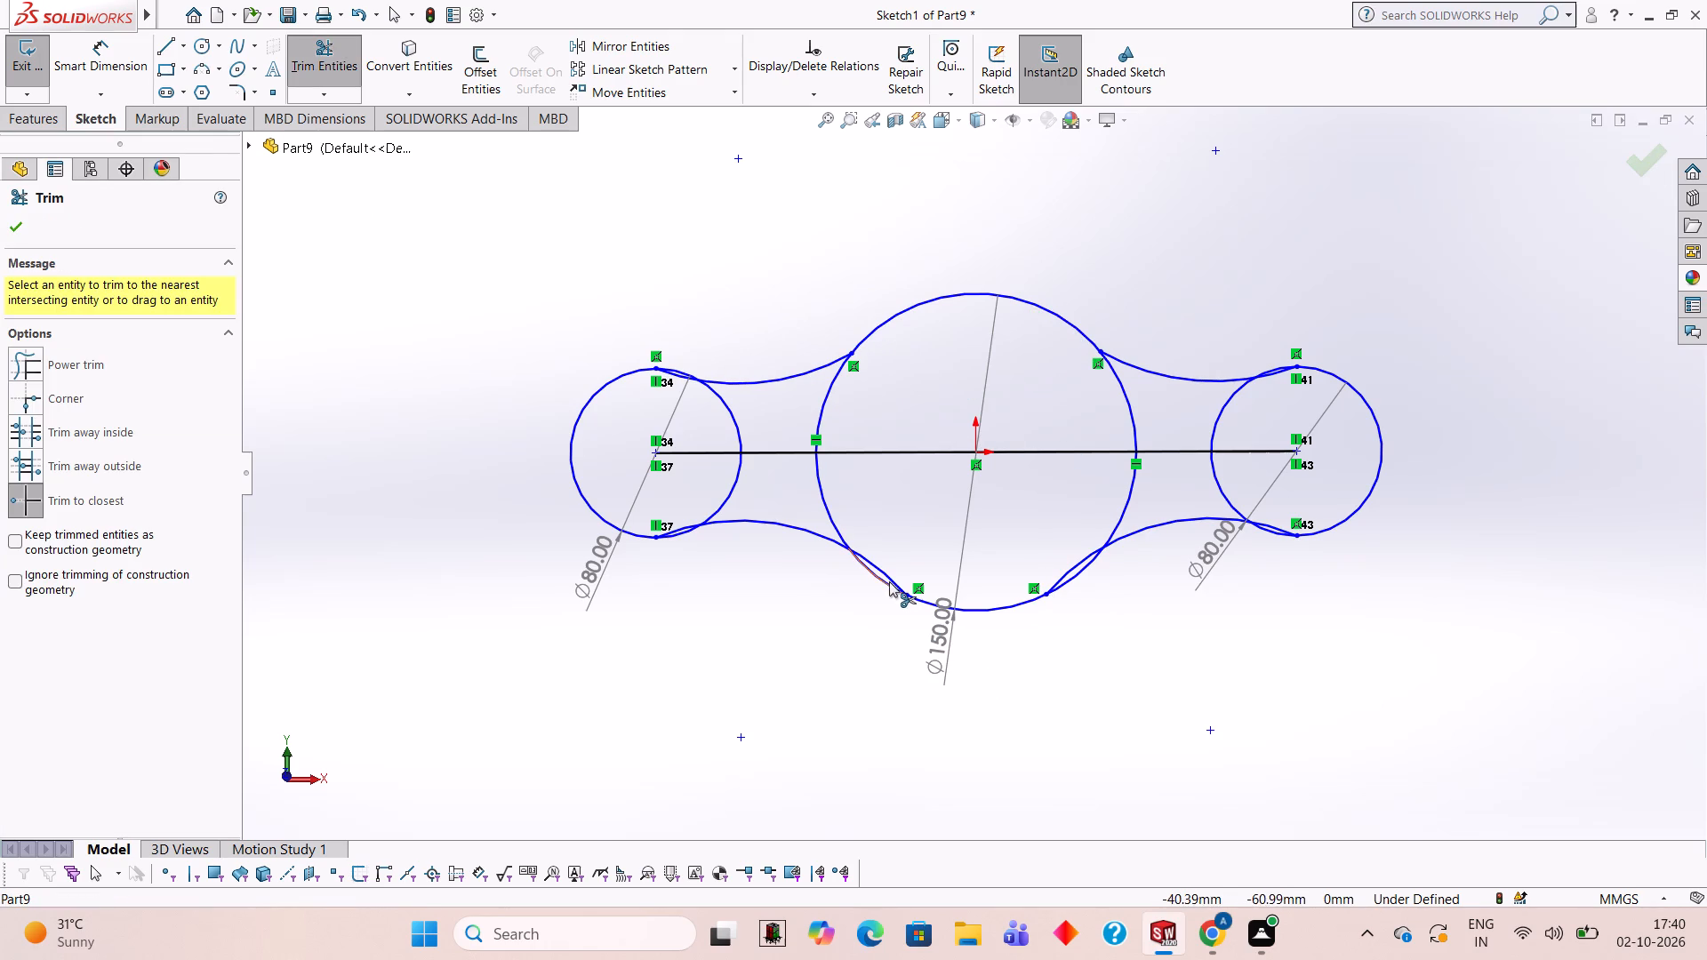
pyautogui.click(873, 564)
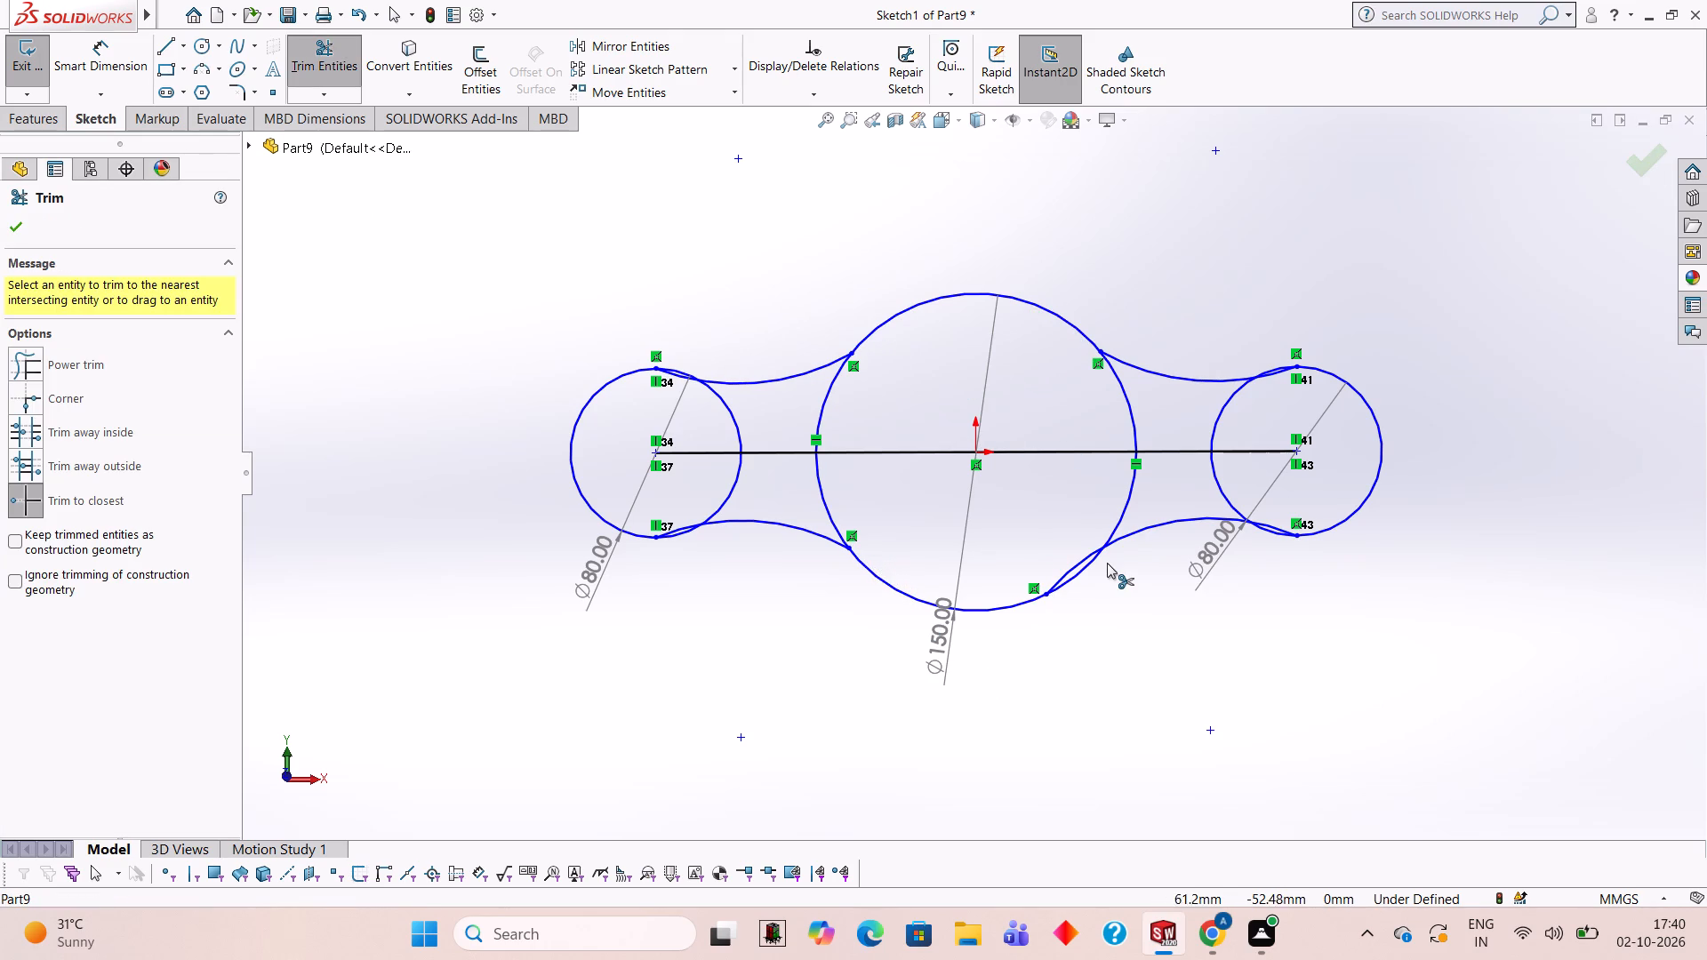
pyautogui.click(1079, 562)
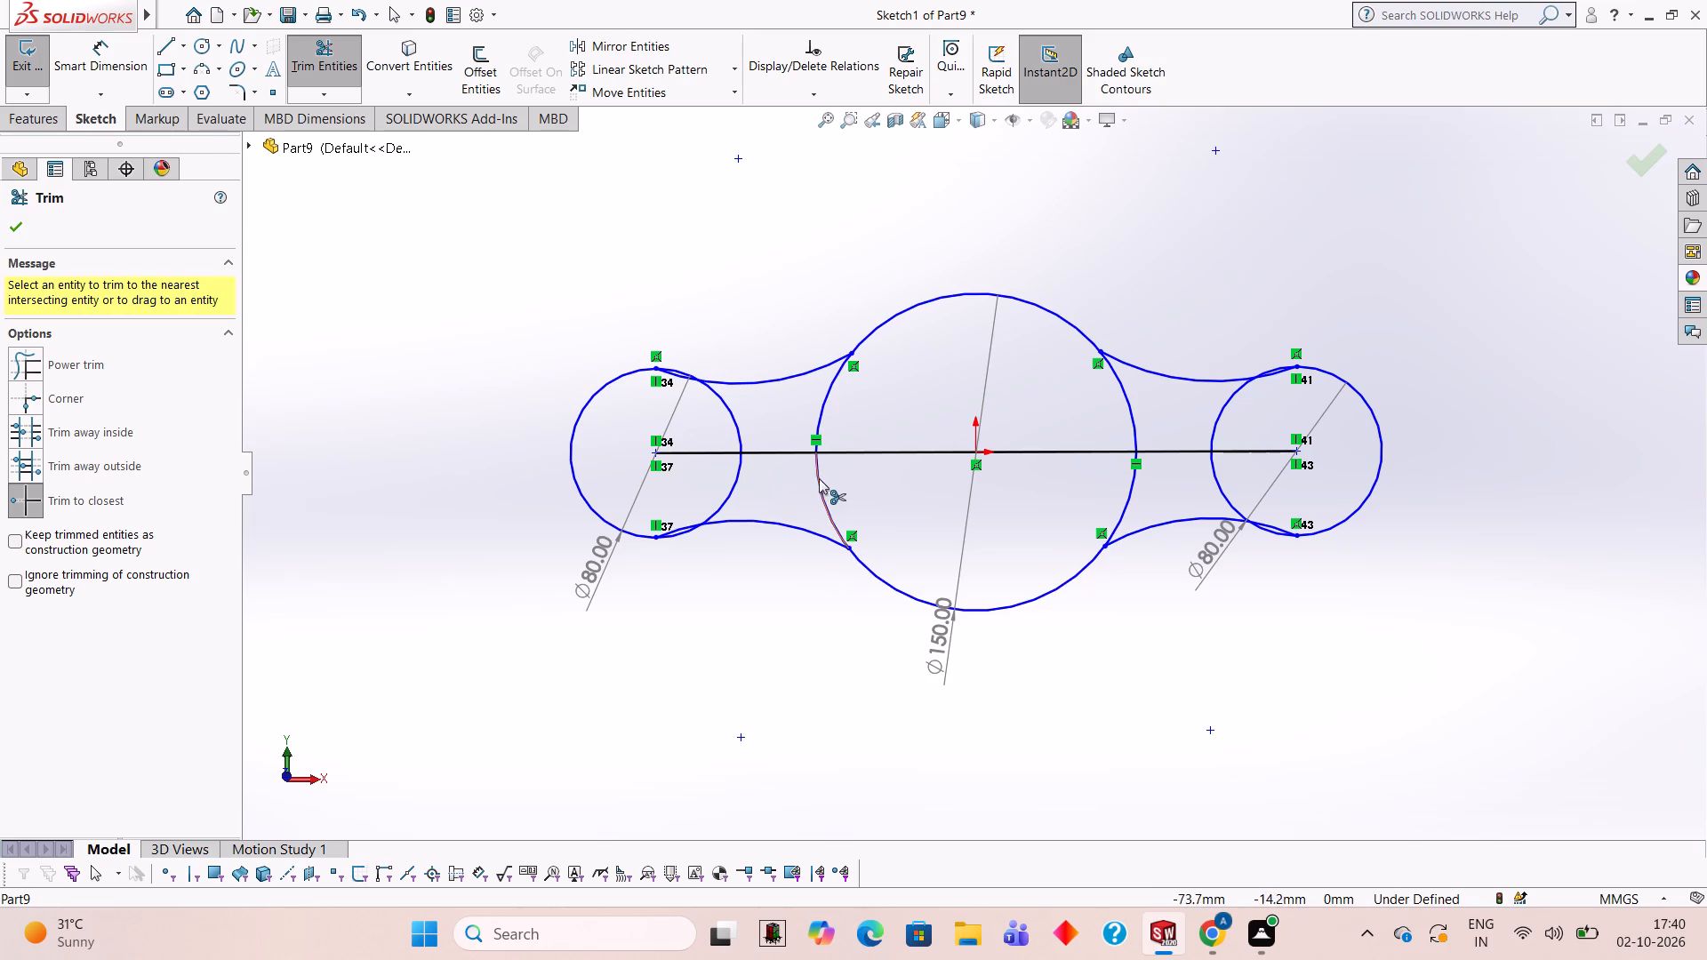
# Trim away the left and right side portions of the 150 mm circle between the upper and lower connecting arcs.
pyautogui.click(816, 487)
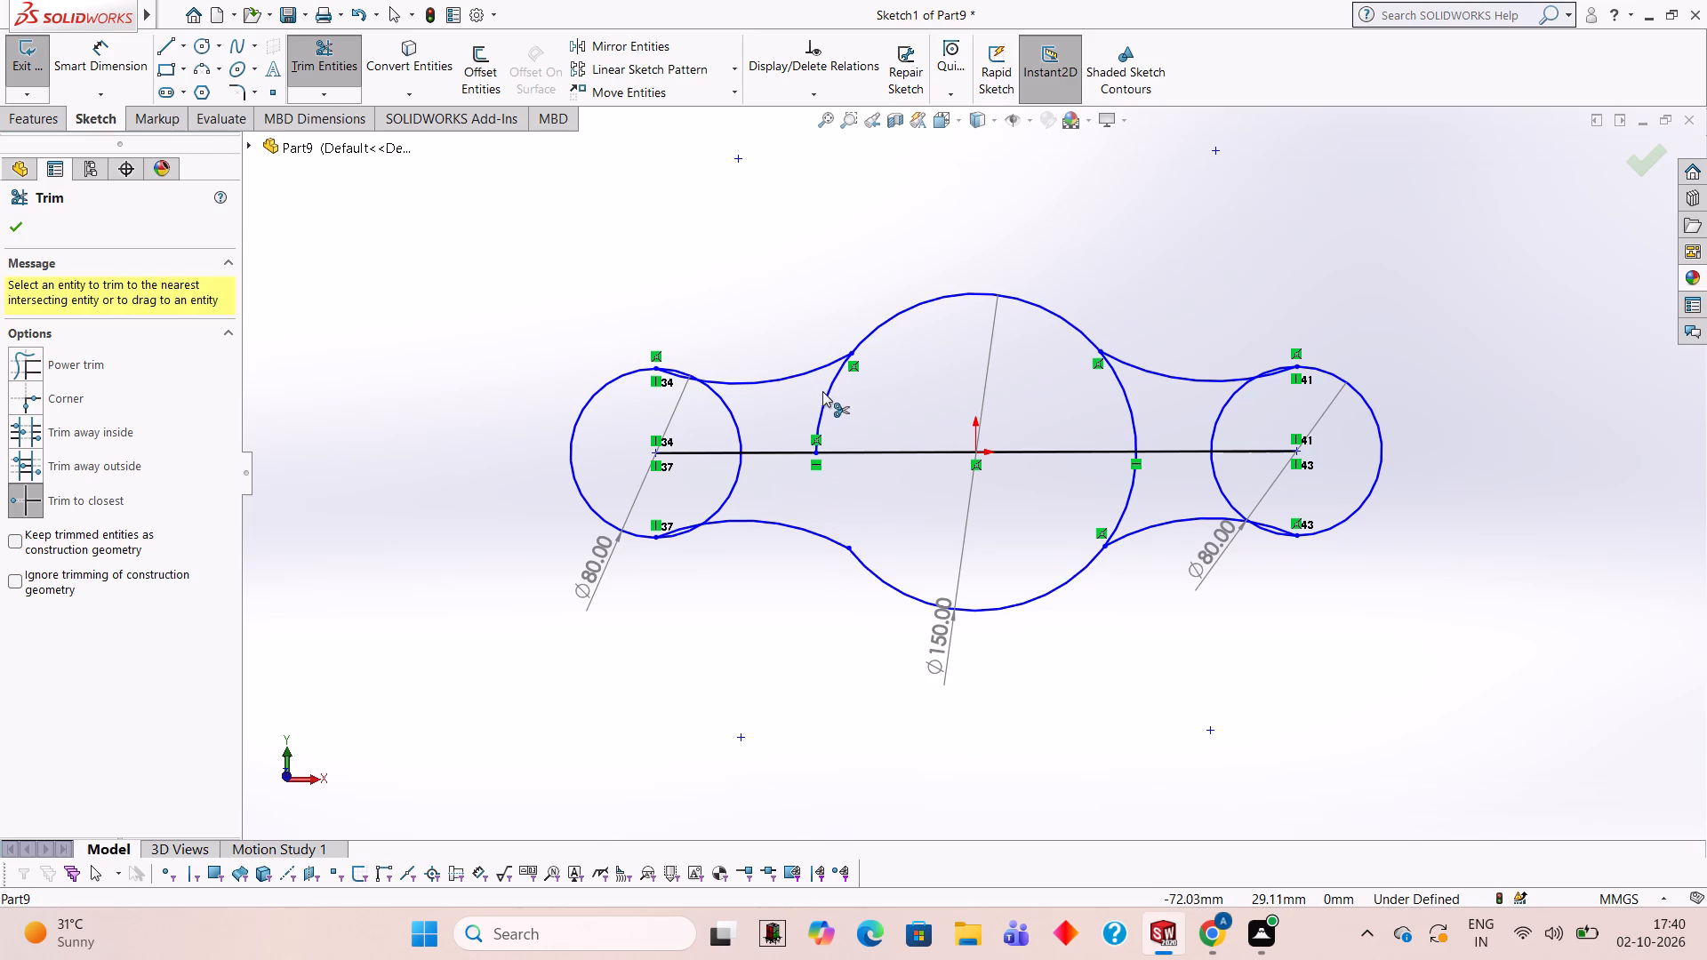
pyautogui.click(831, 396)
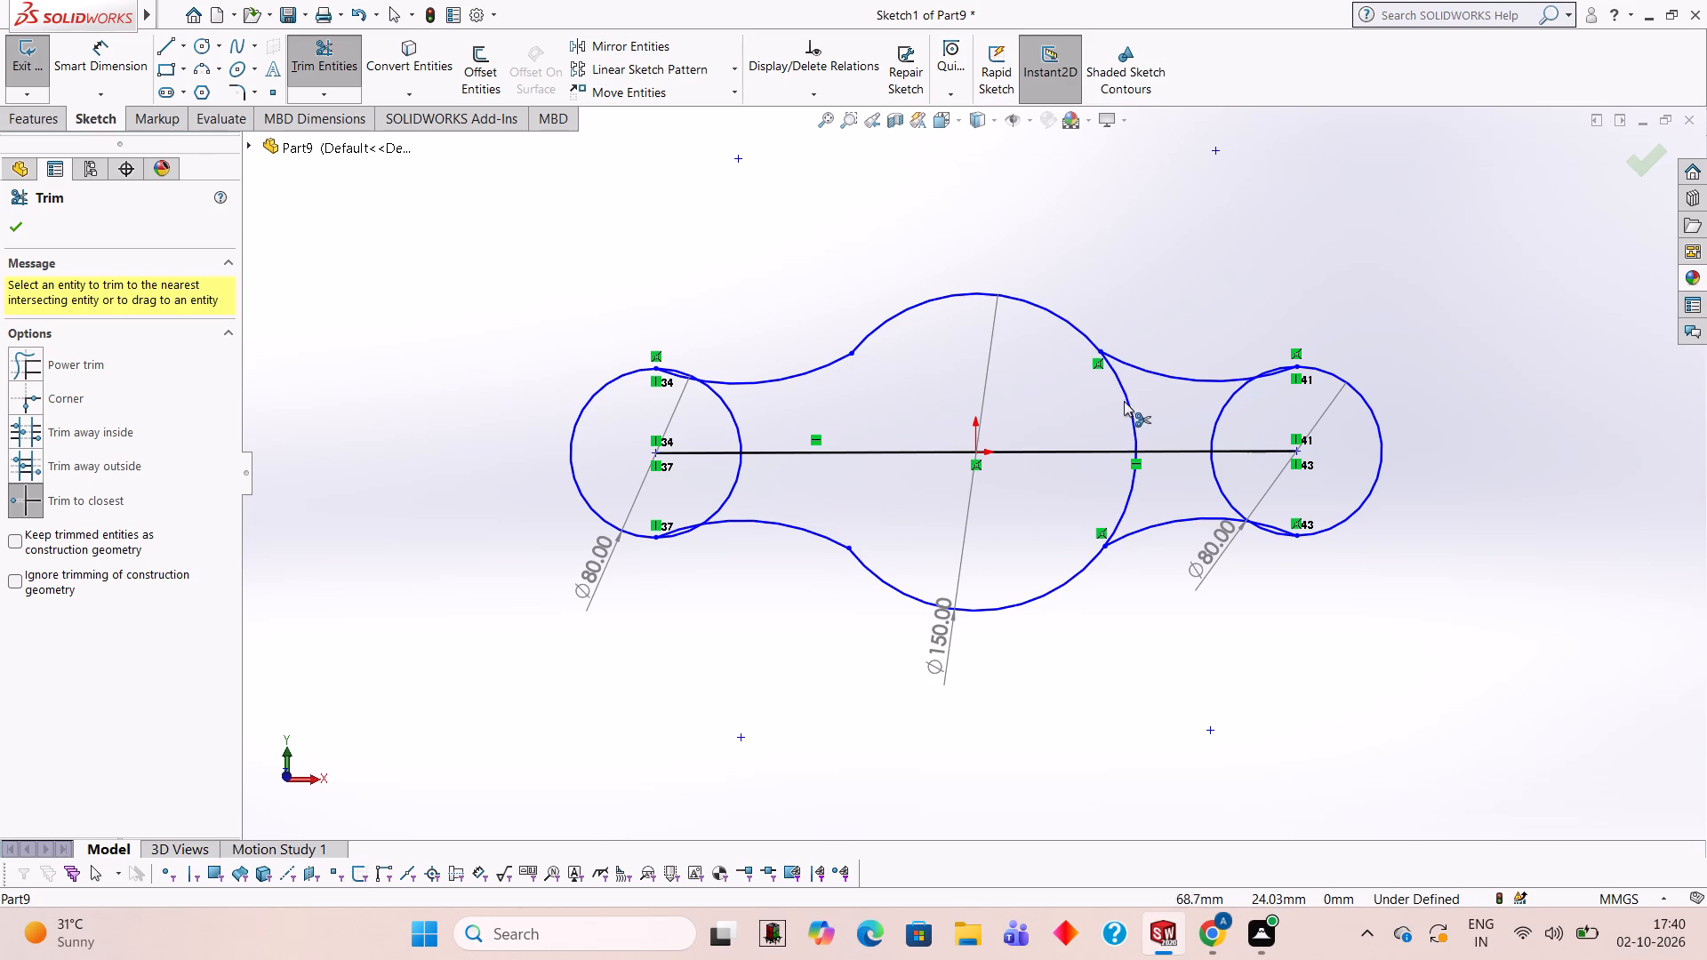
pyautogui.click(1130, 404)
pyautogui.click(1131, 479)
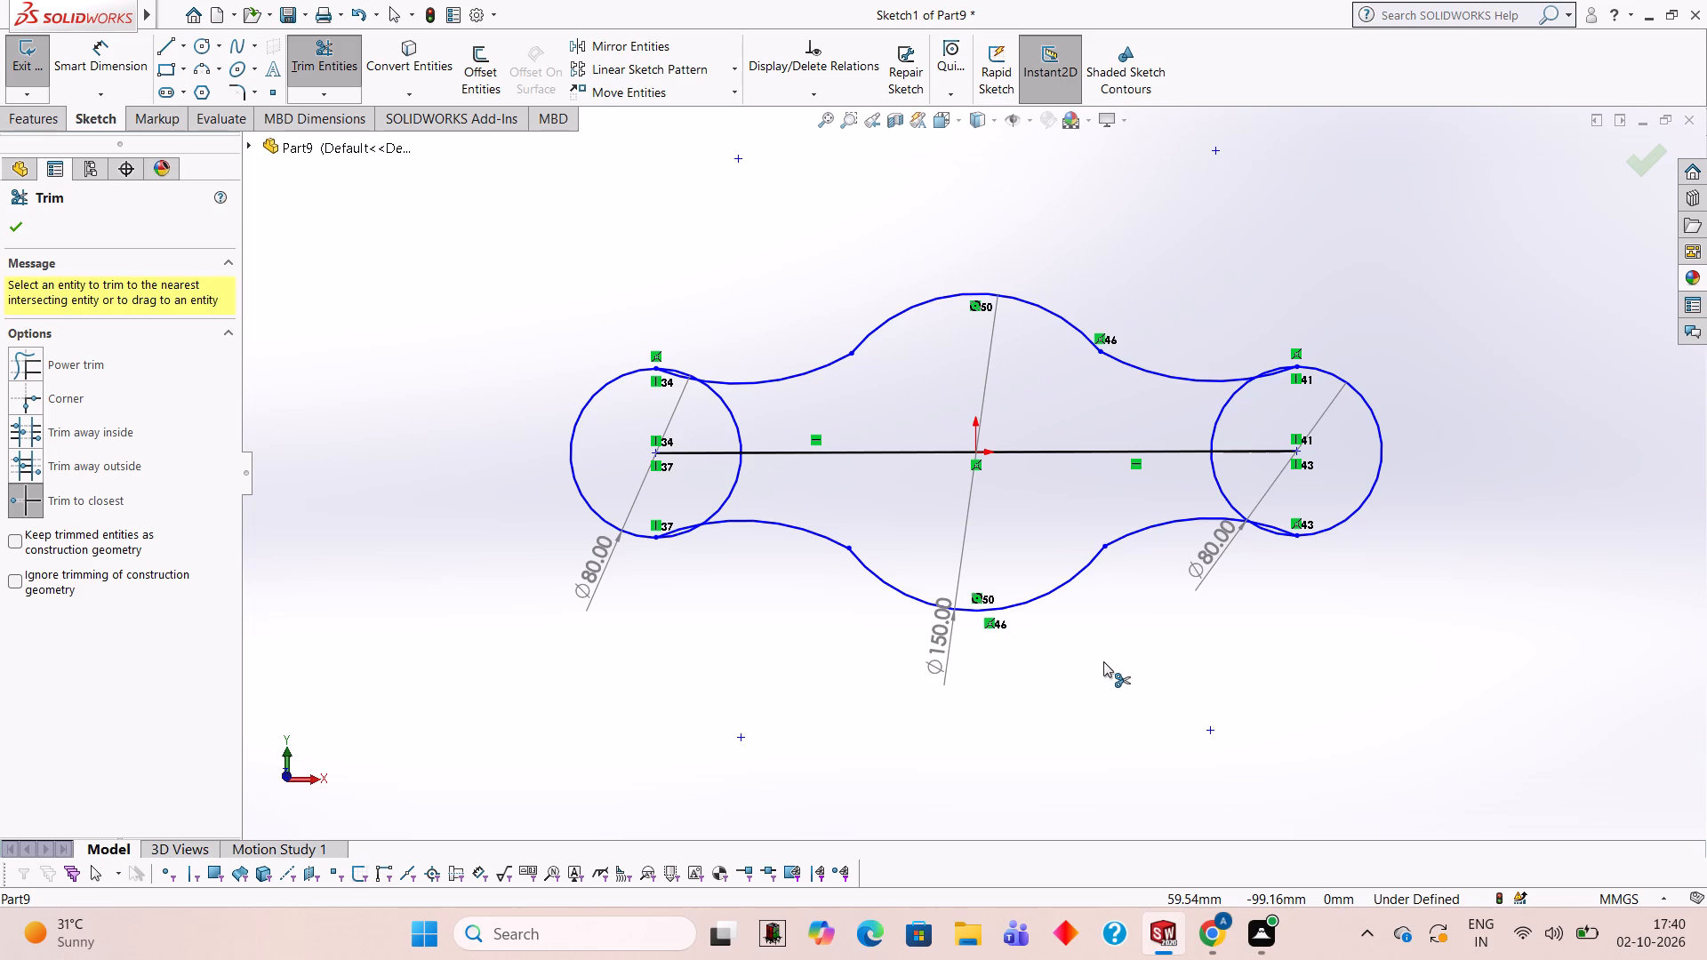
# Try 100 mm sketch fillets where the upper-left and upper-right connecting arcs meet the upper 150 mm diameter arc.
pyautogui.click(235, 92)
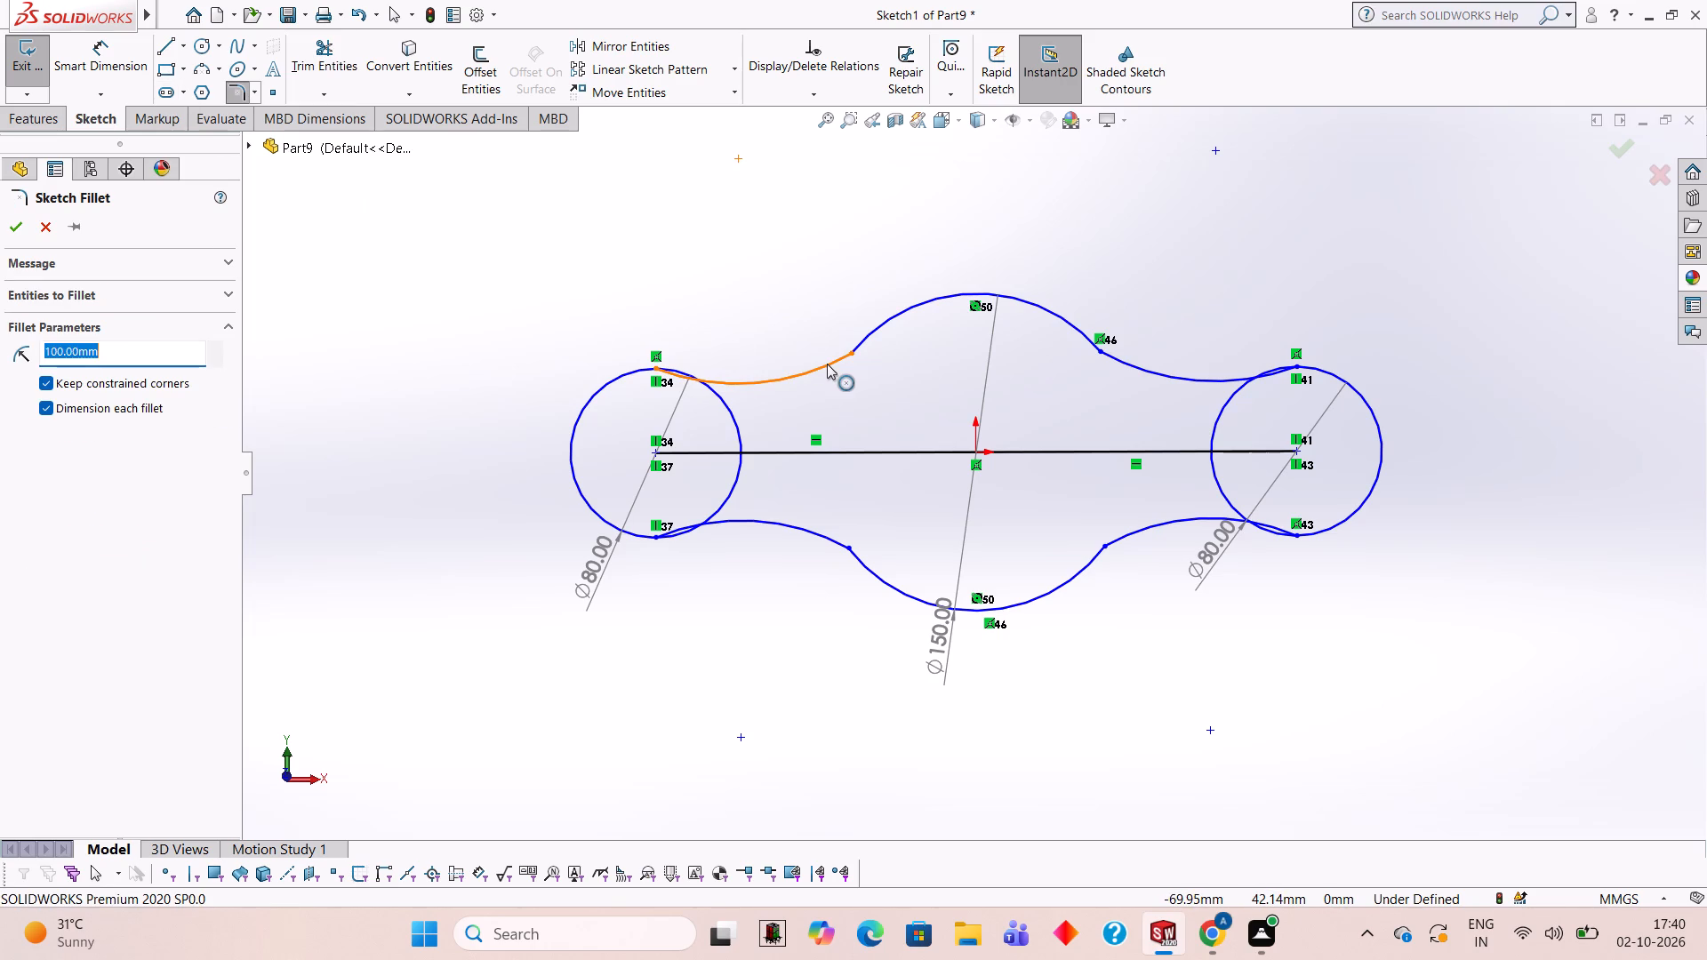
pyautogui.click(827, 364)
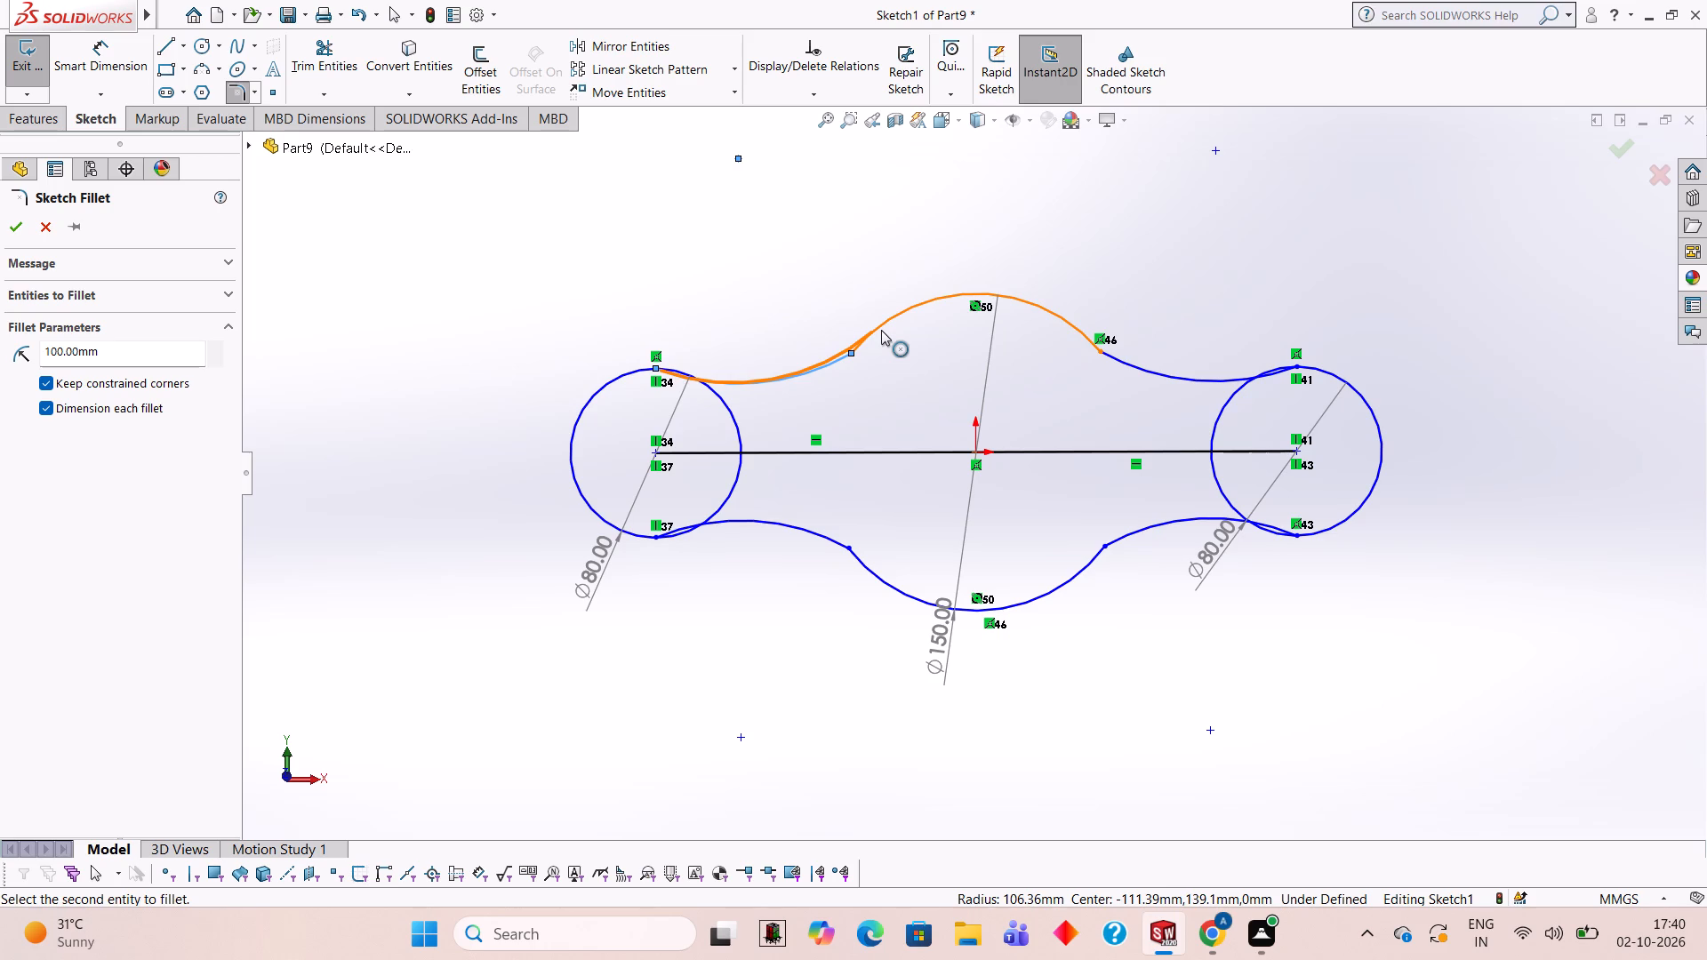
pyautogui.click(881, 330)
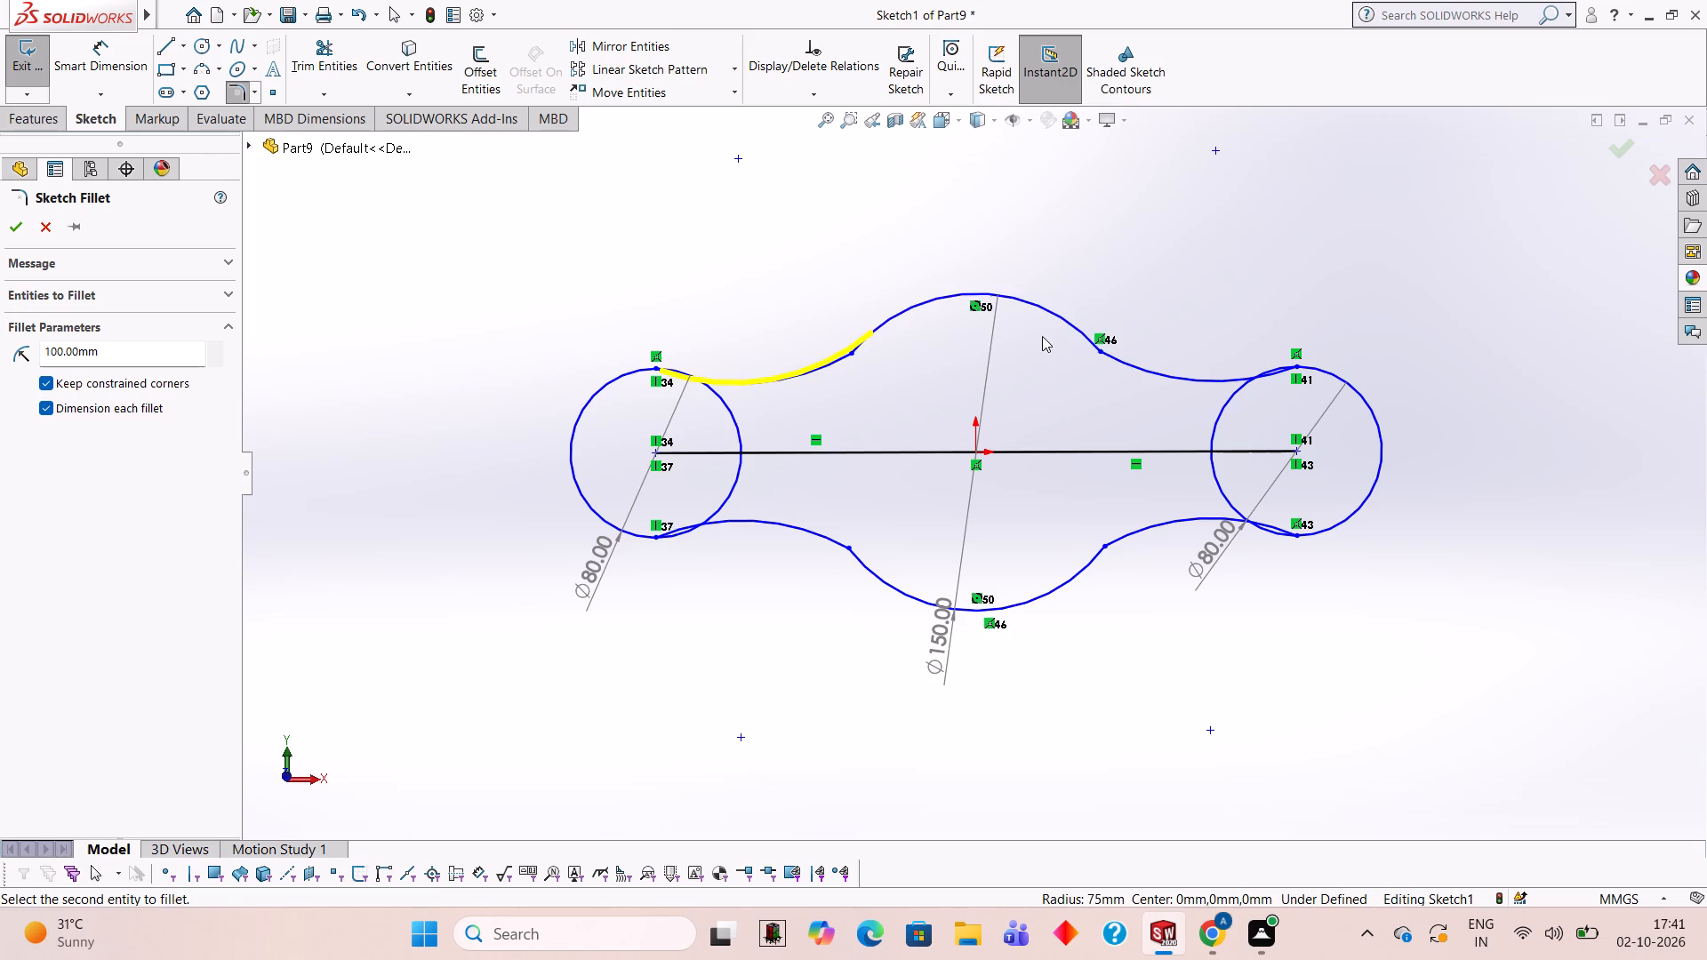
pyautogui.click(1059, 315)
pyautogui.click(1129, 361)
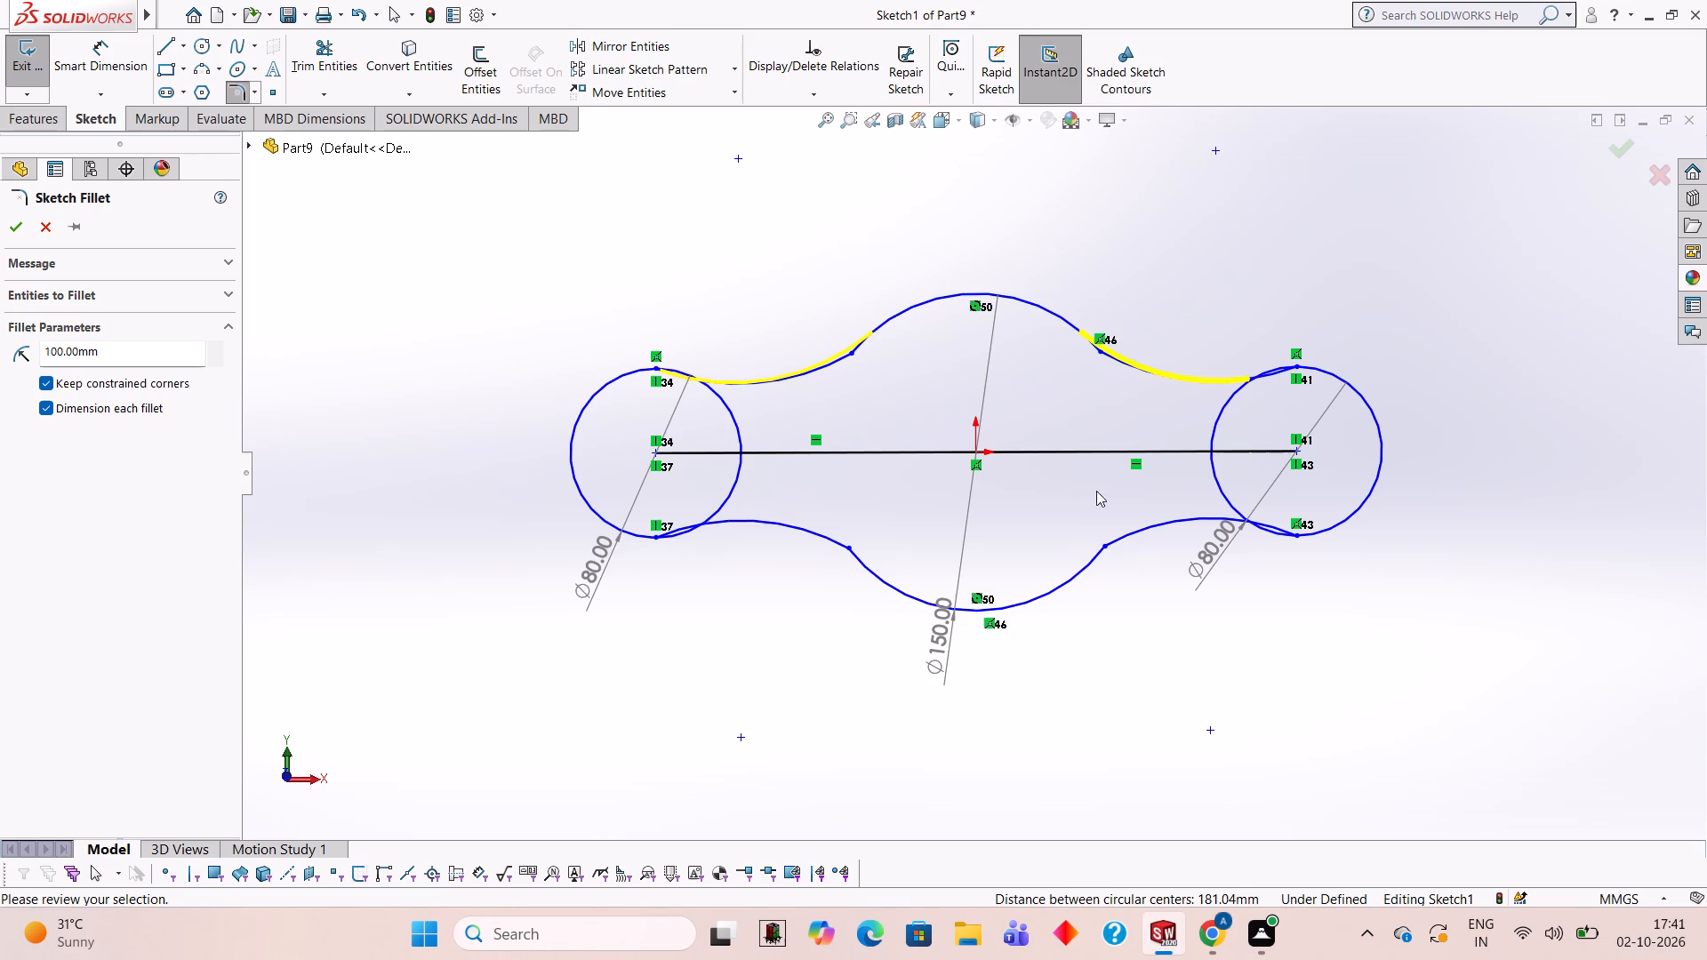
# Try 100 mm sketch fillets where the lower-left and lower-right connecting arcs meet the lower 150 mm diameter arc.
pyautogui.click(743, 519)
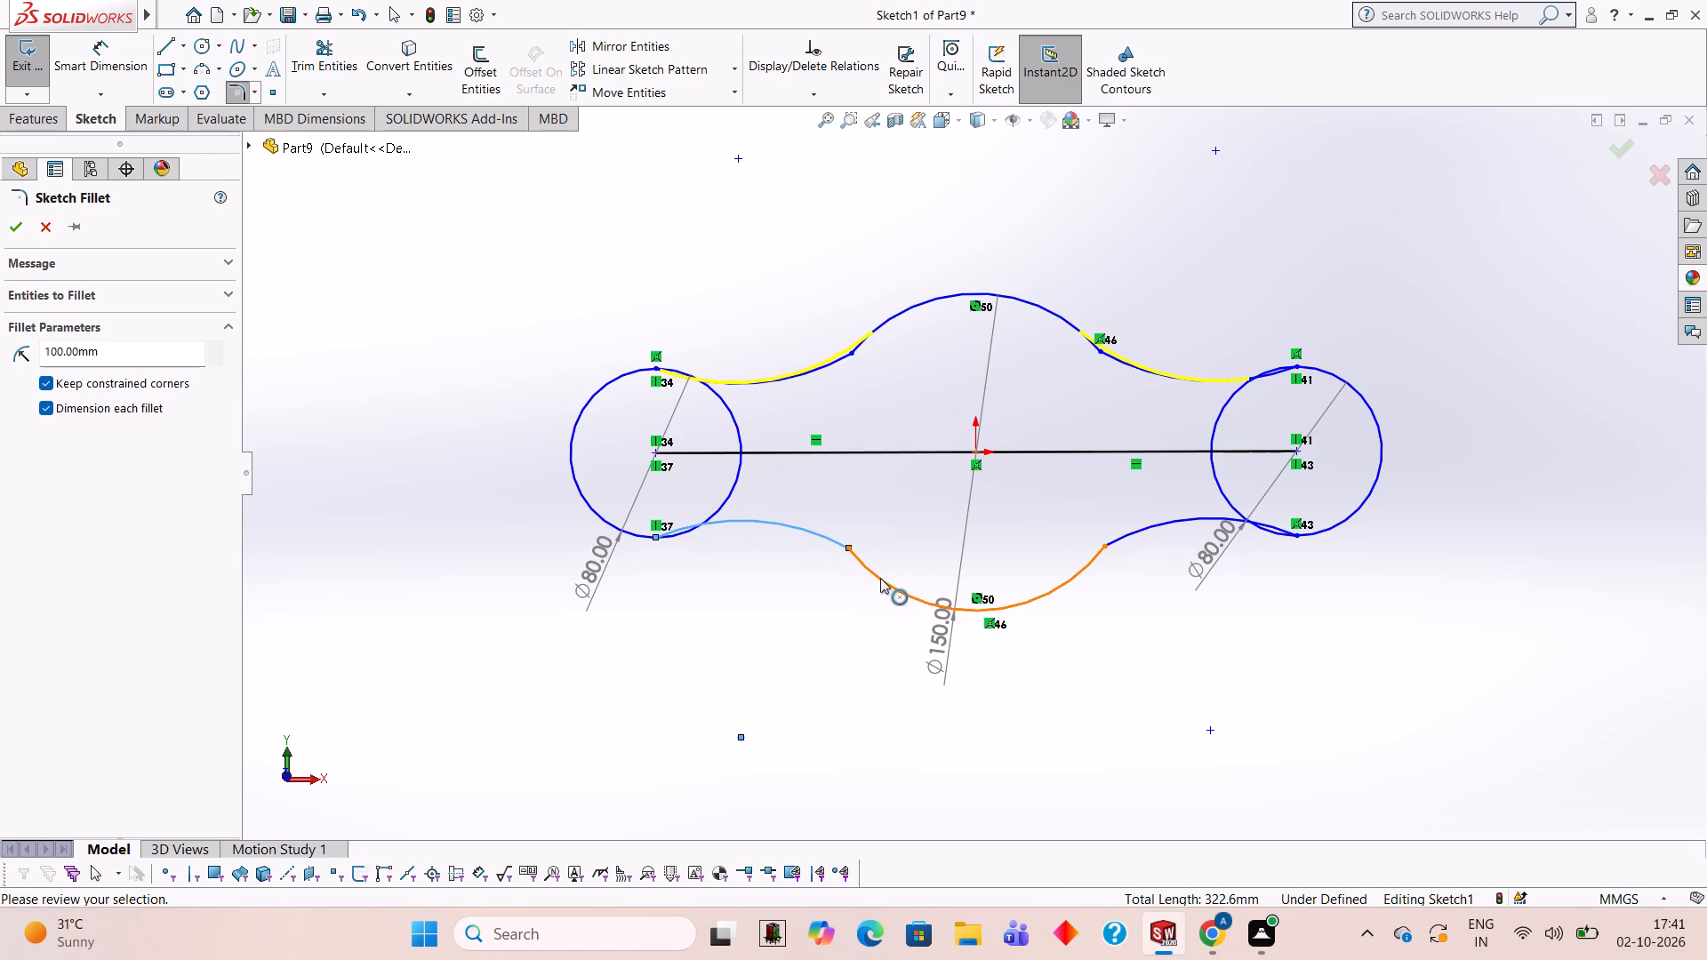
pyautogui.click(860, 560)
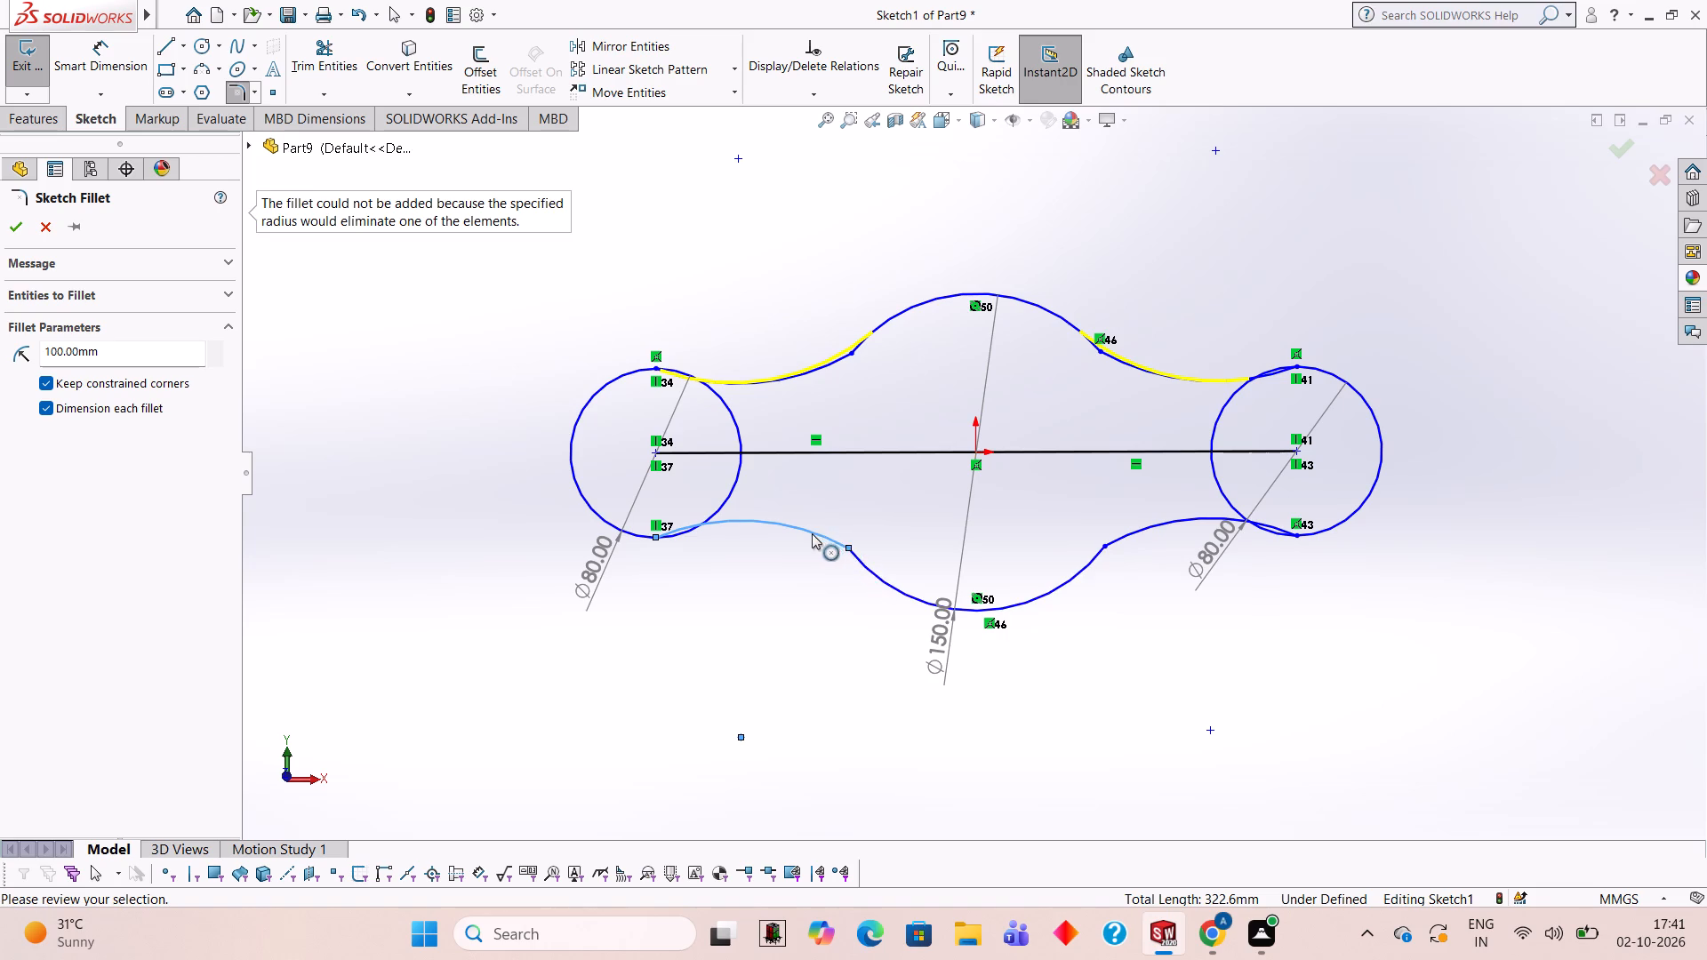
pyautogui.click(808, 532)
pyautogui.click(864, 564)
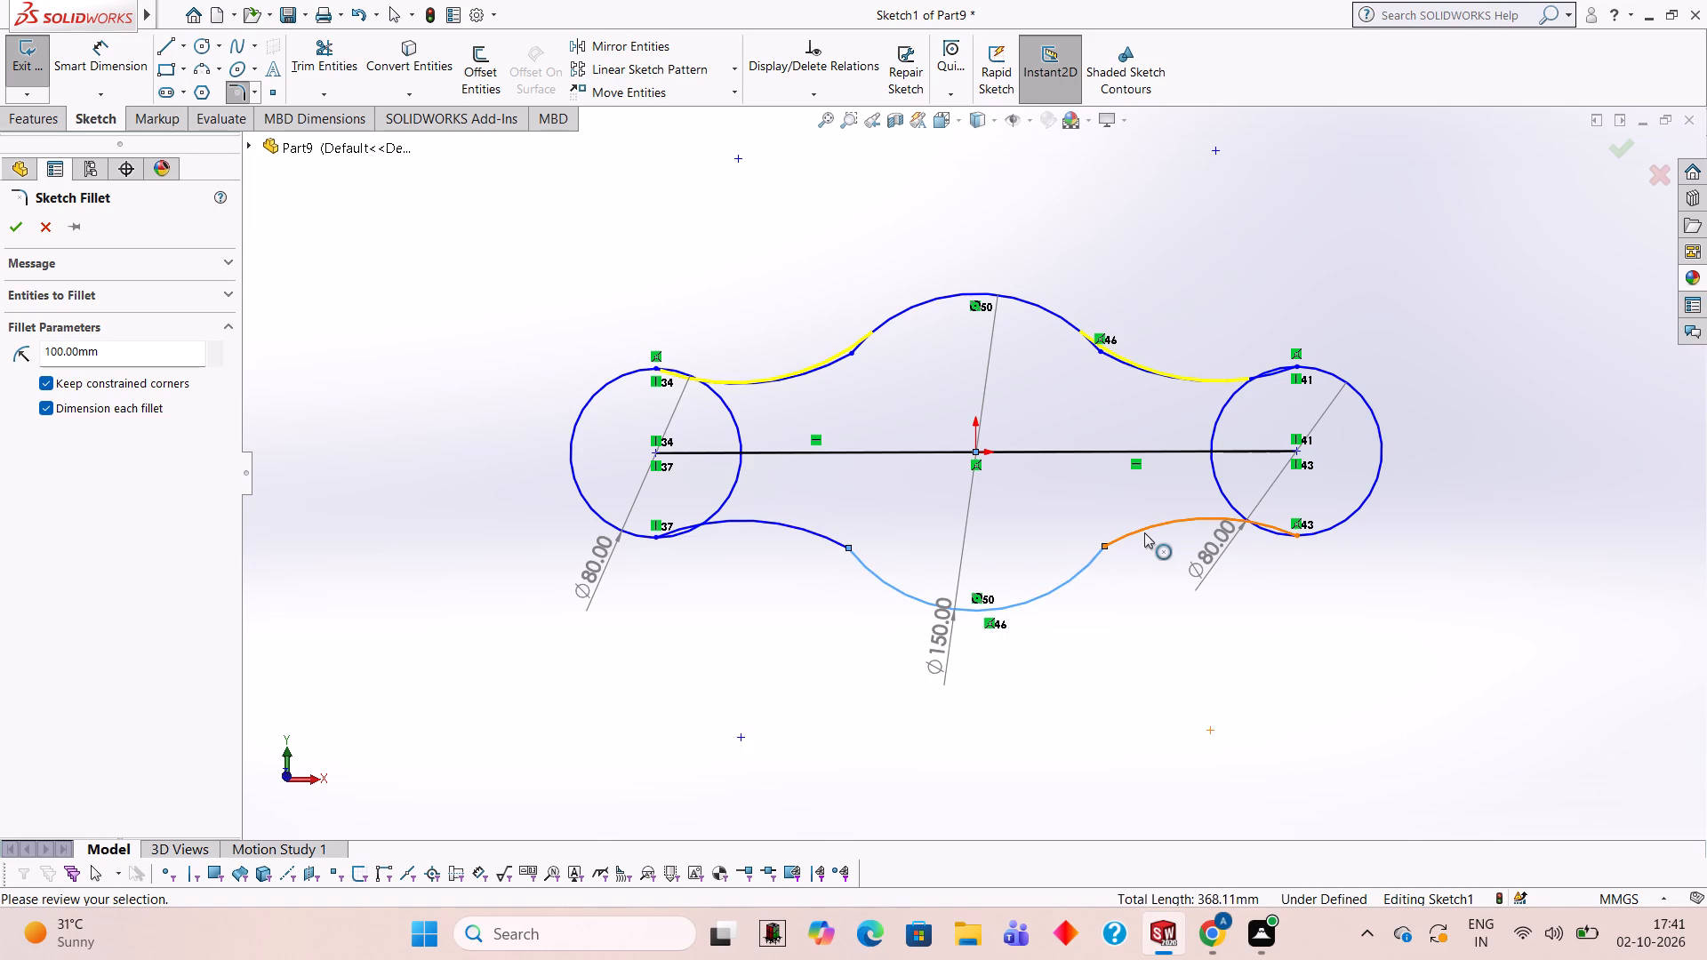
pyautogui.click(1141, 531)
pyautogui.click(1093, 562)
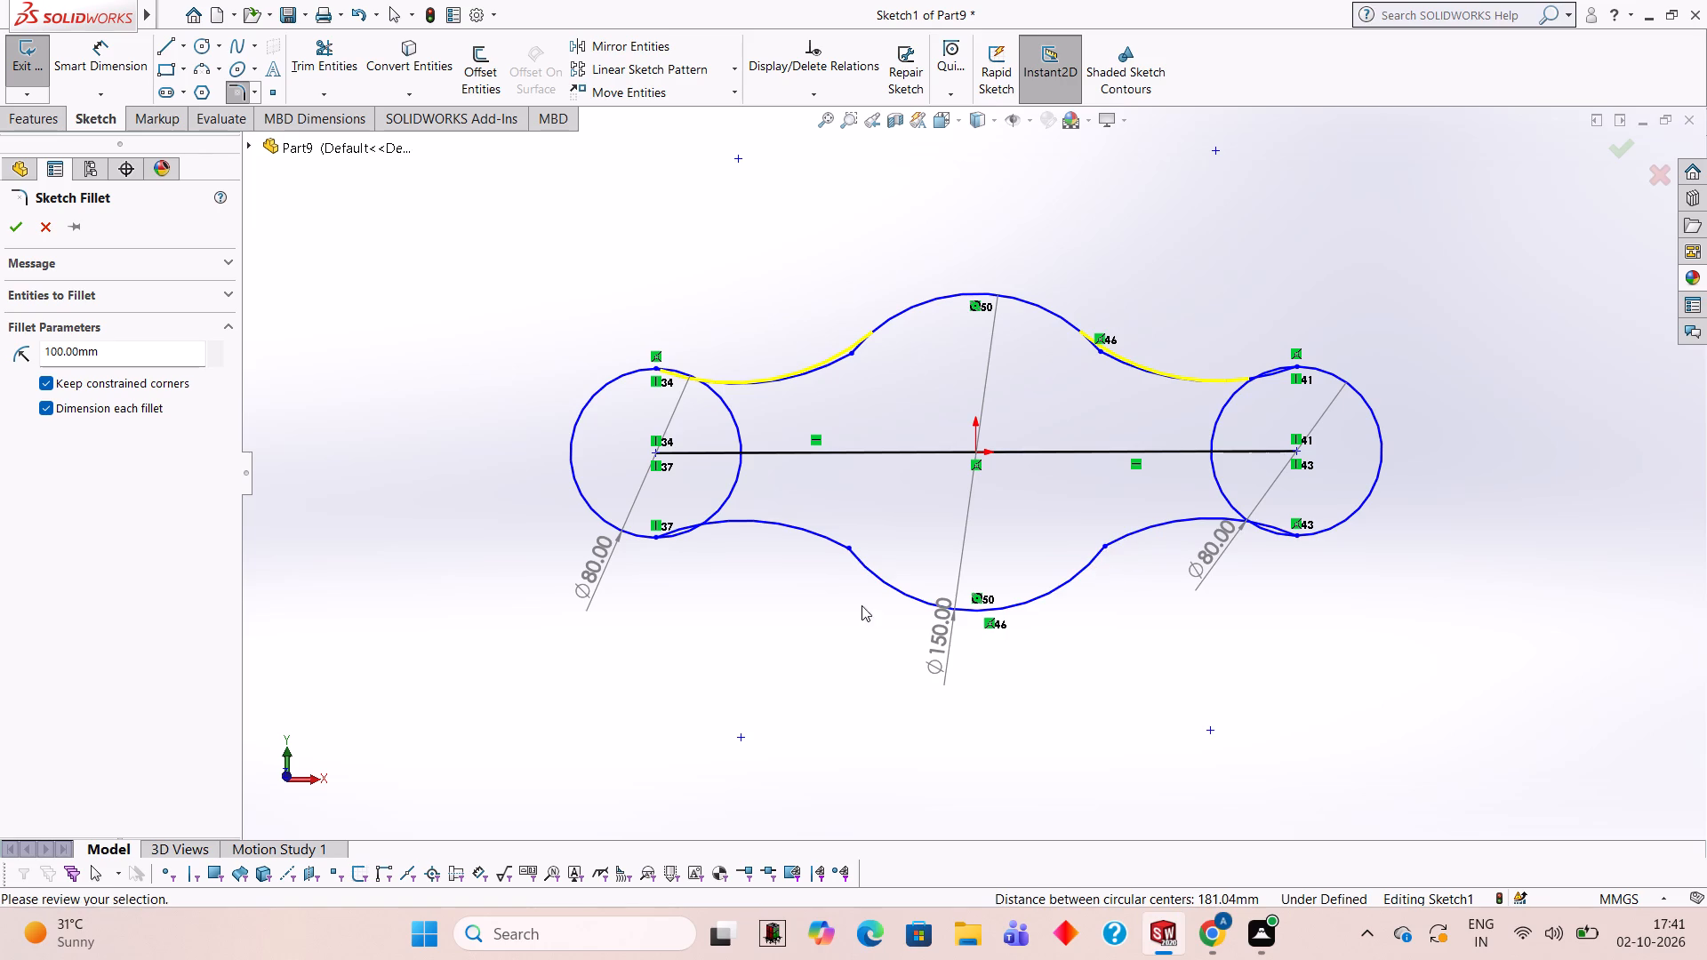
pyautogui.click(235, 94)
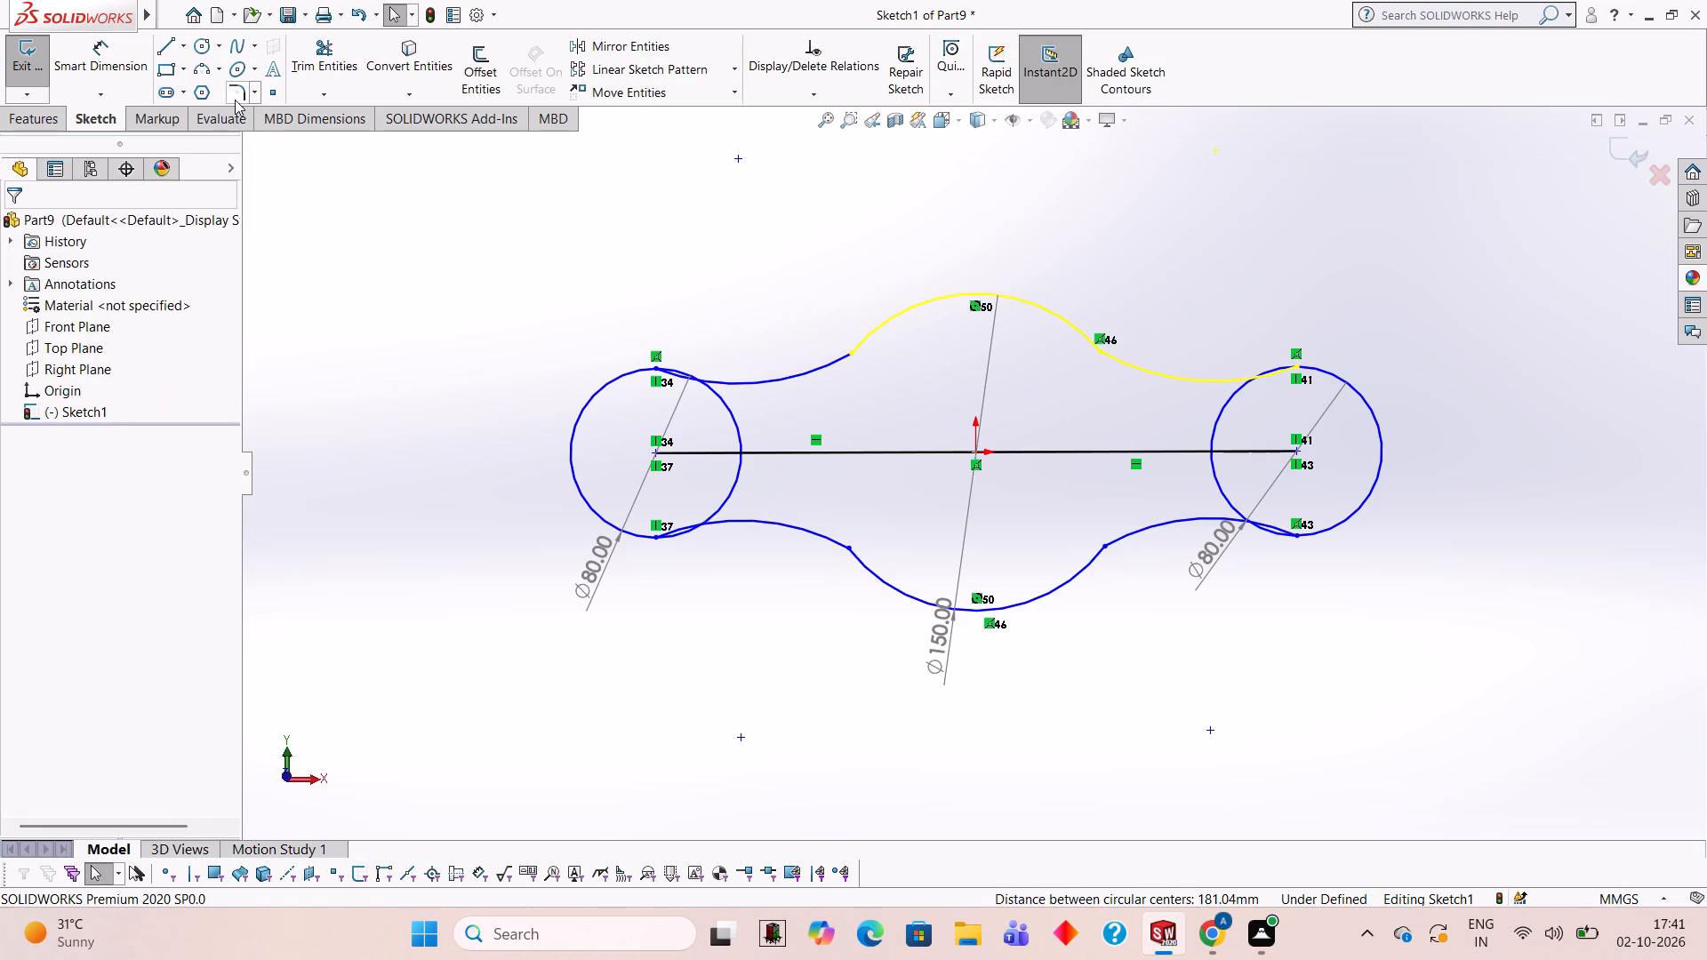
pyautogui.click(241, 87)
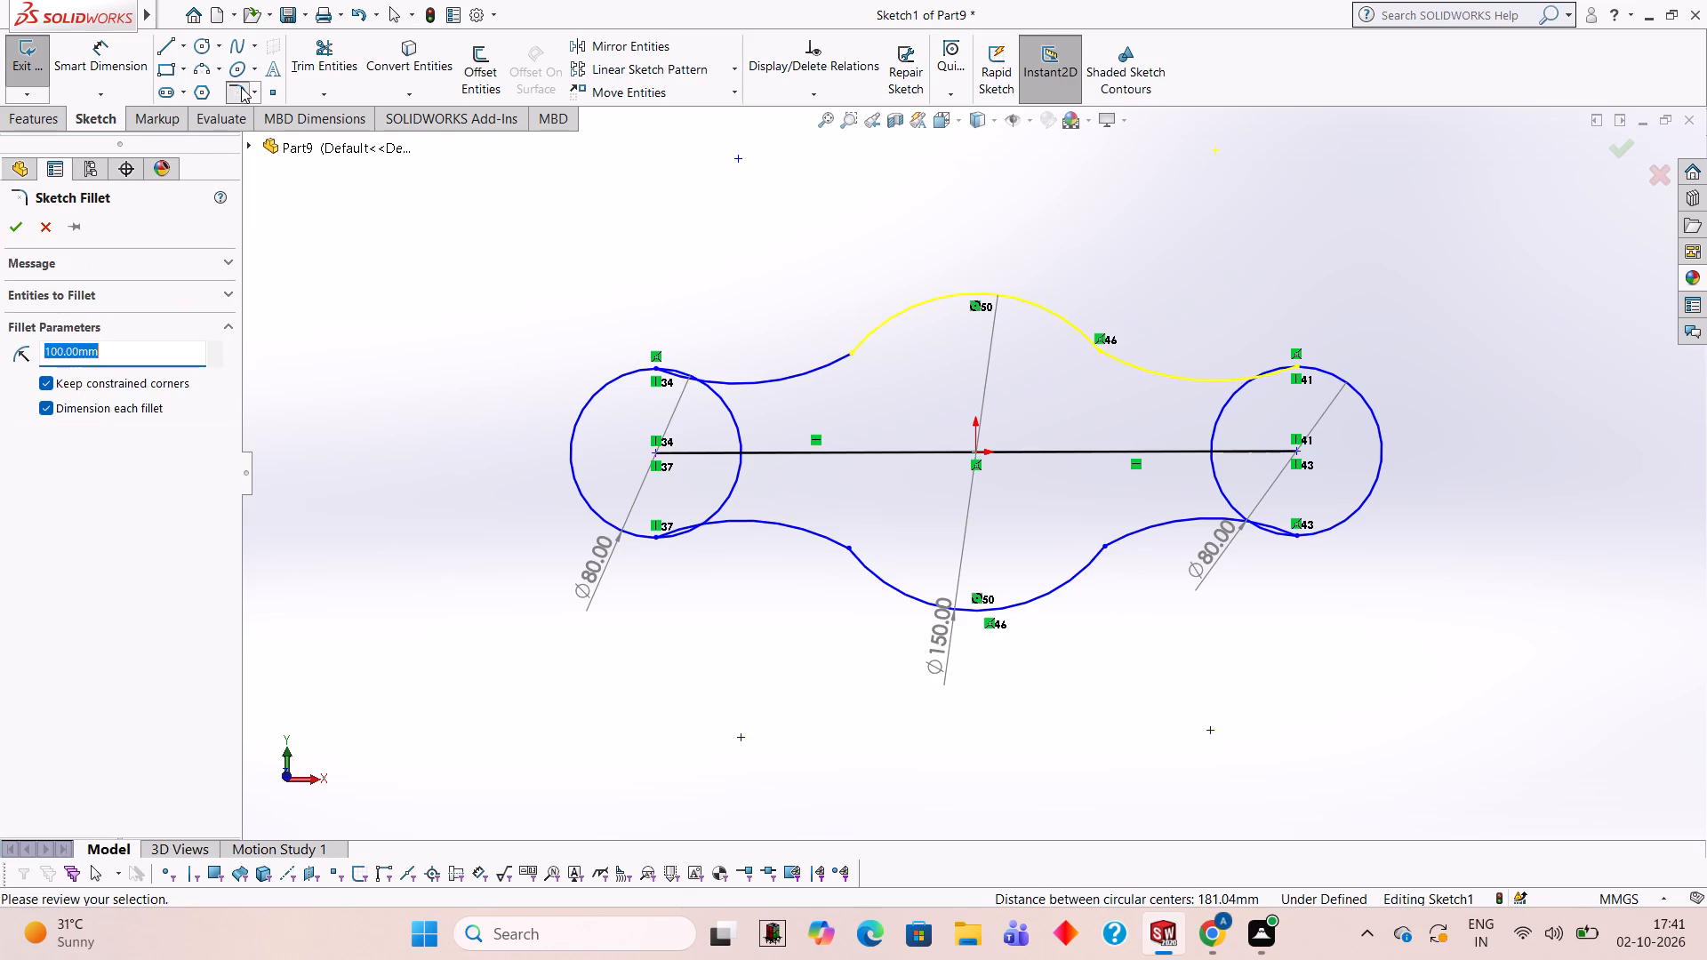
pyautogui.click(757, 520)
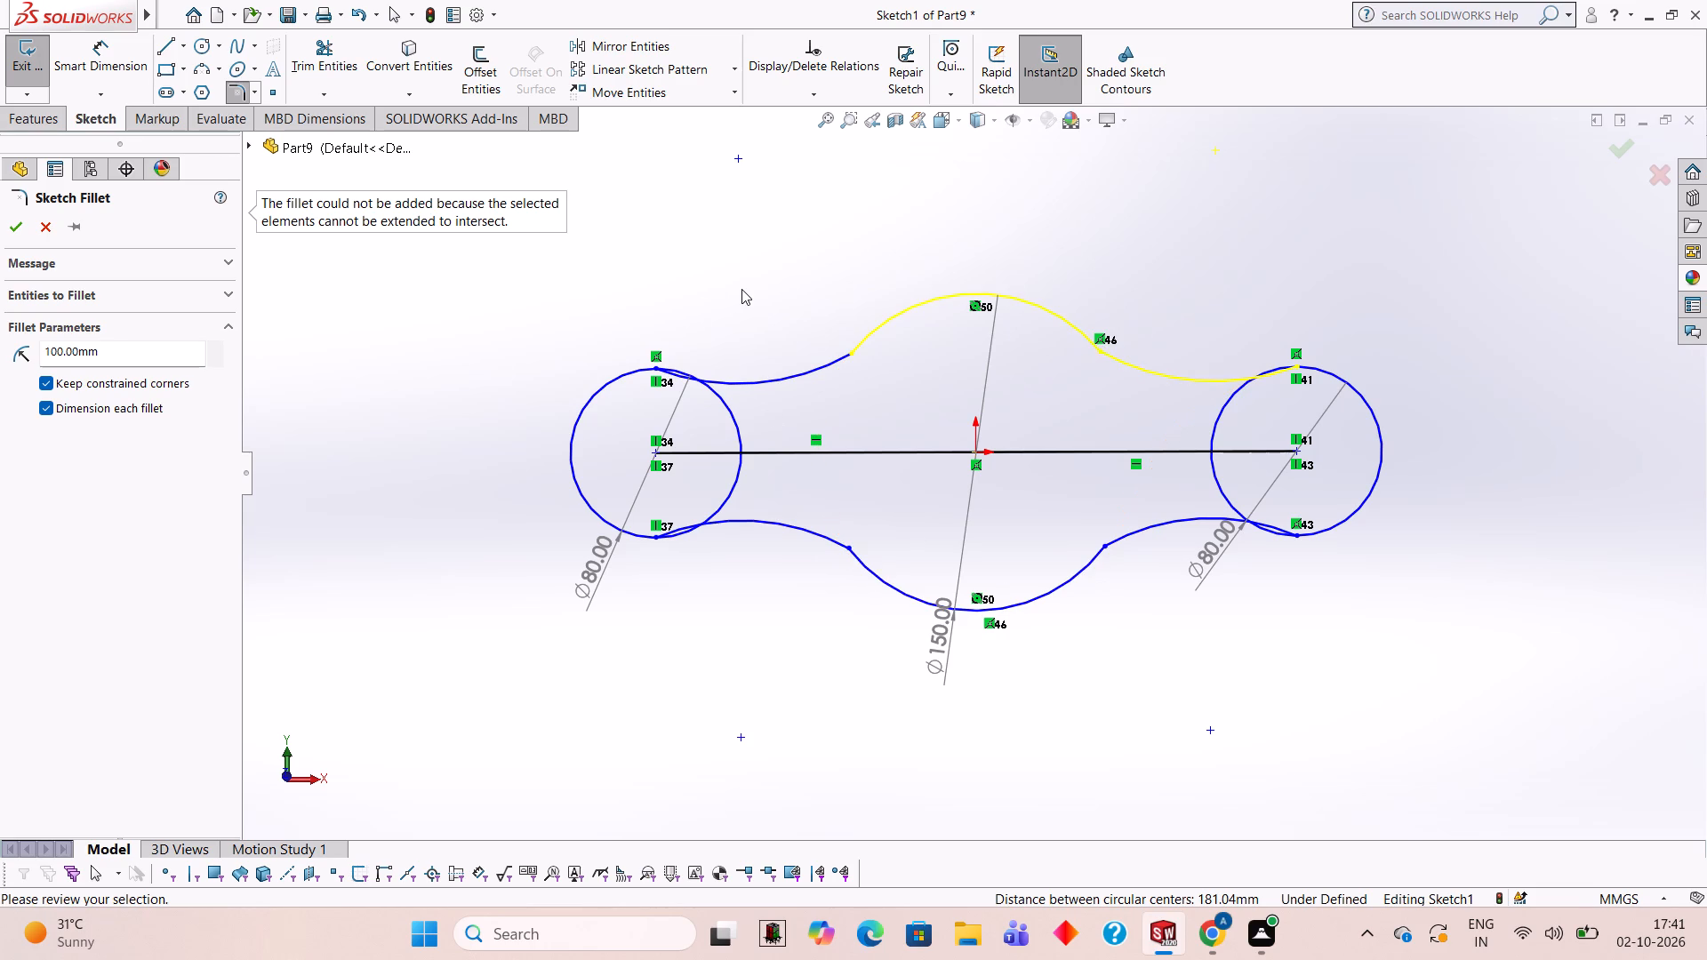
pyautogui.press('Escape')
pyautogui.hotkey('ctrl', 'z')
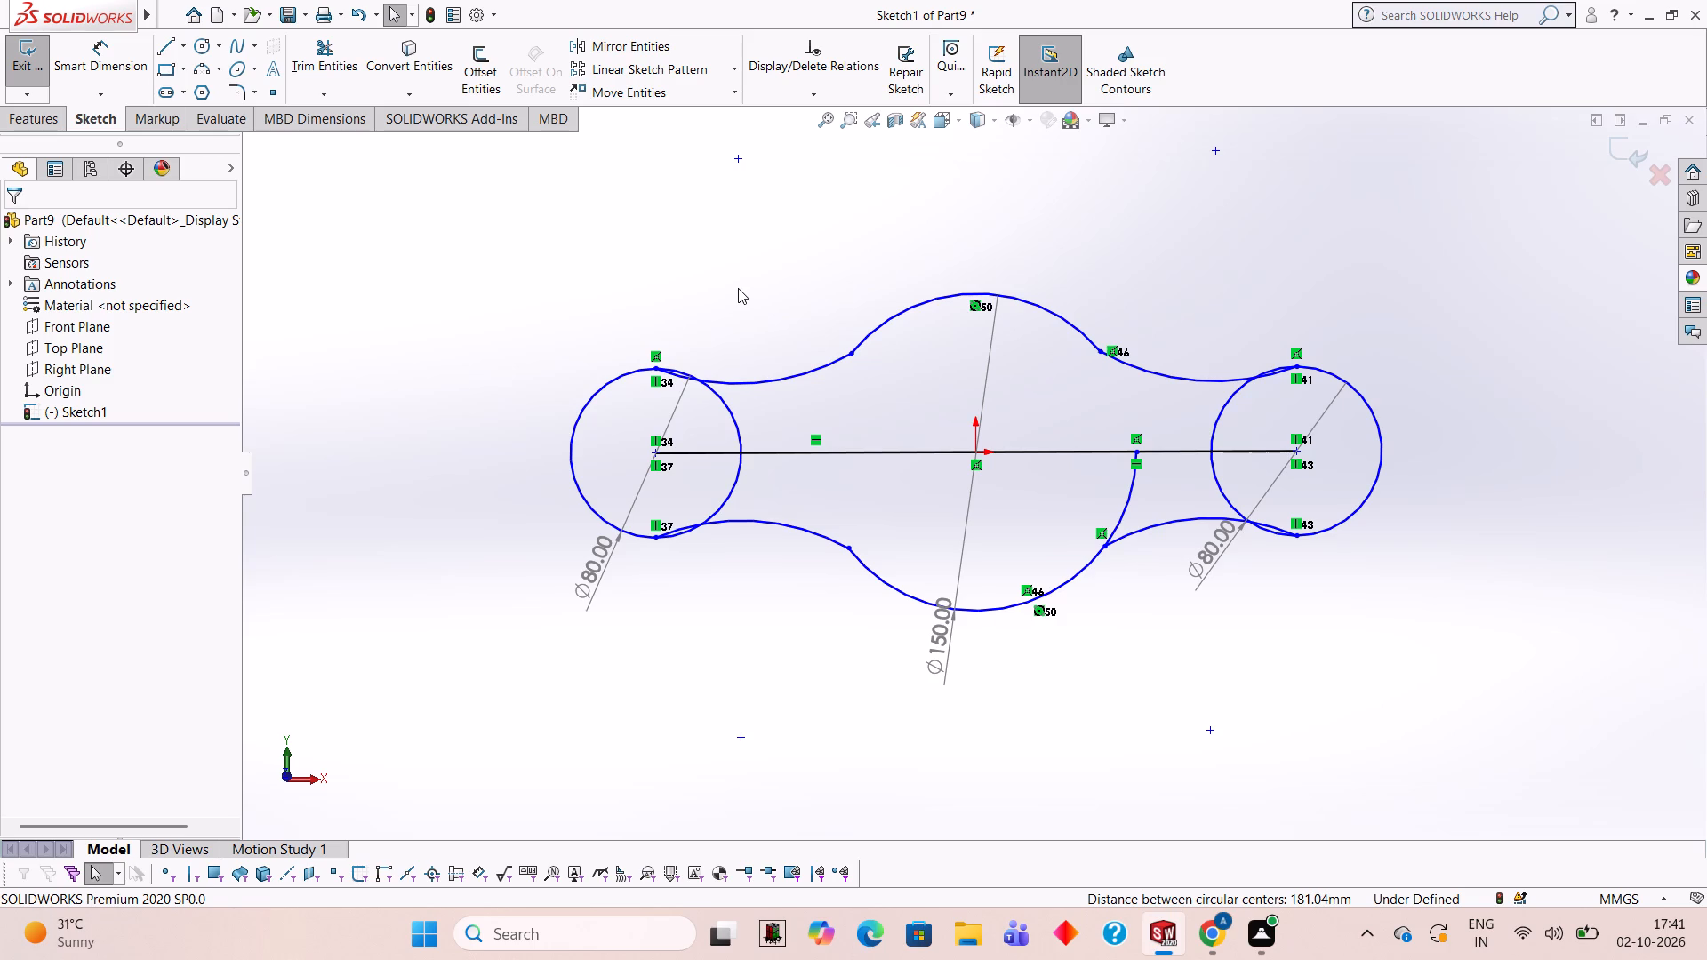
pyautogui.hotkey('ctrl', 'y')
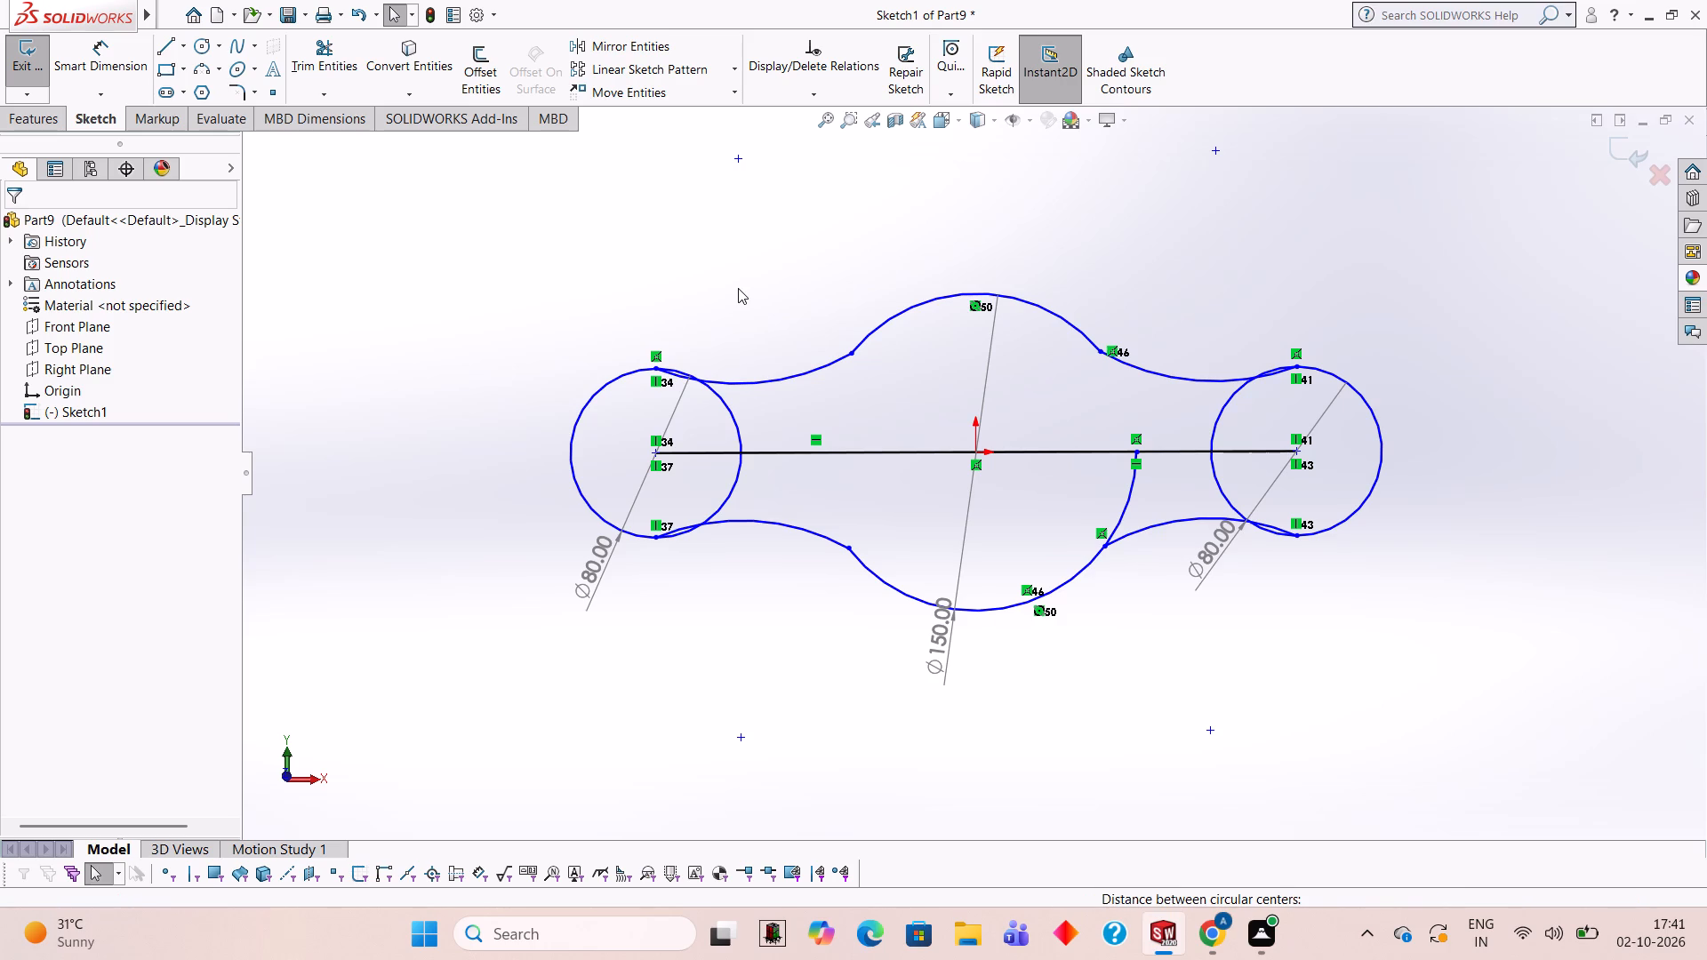
# Add 100 mm sketch fillets where the upper-left and upper-right connecting arcs meet the upper 150 mm diameter arc.
pyautogui.click(232, 82)
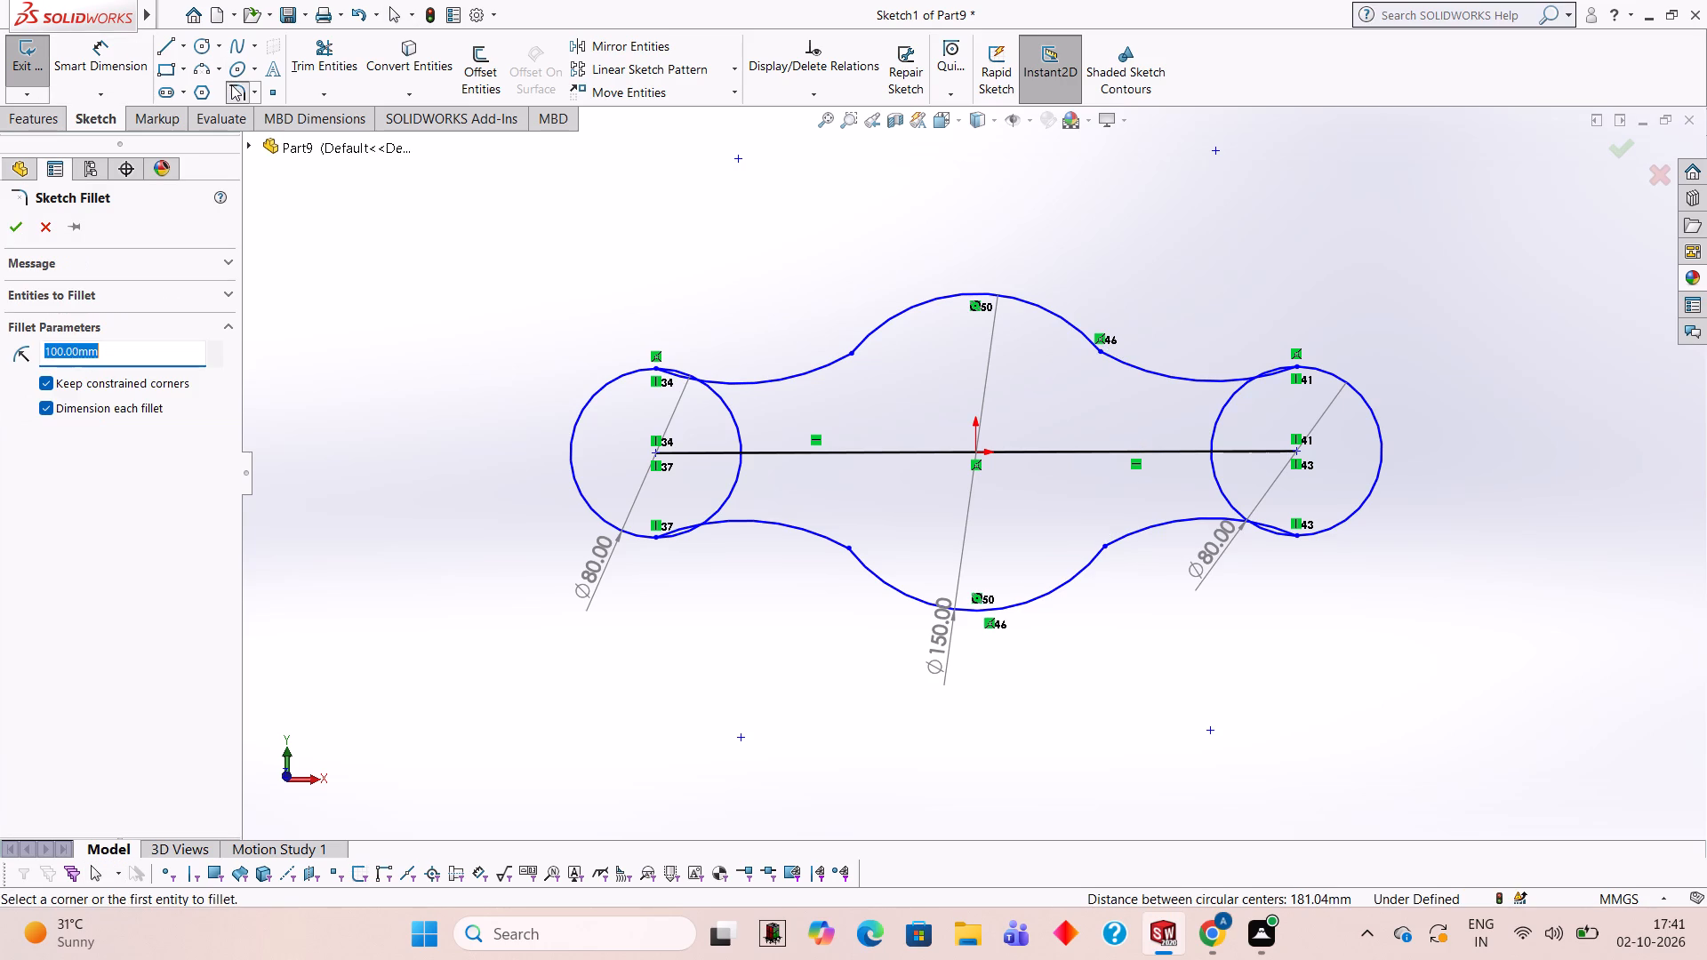
pyautogui.click(657, 366)
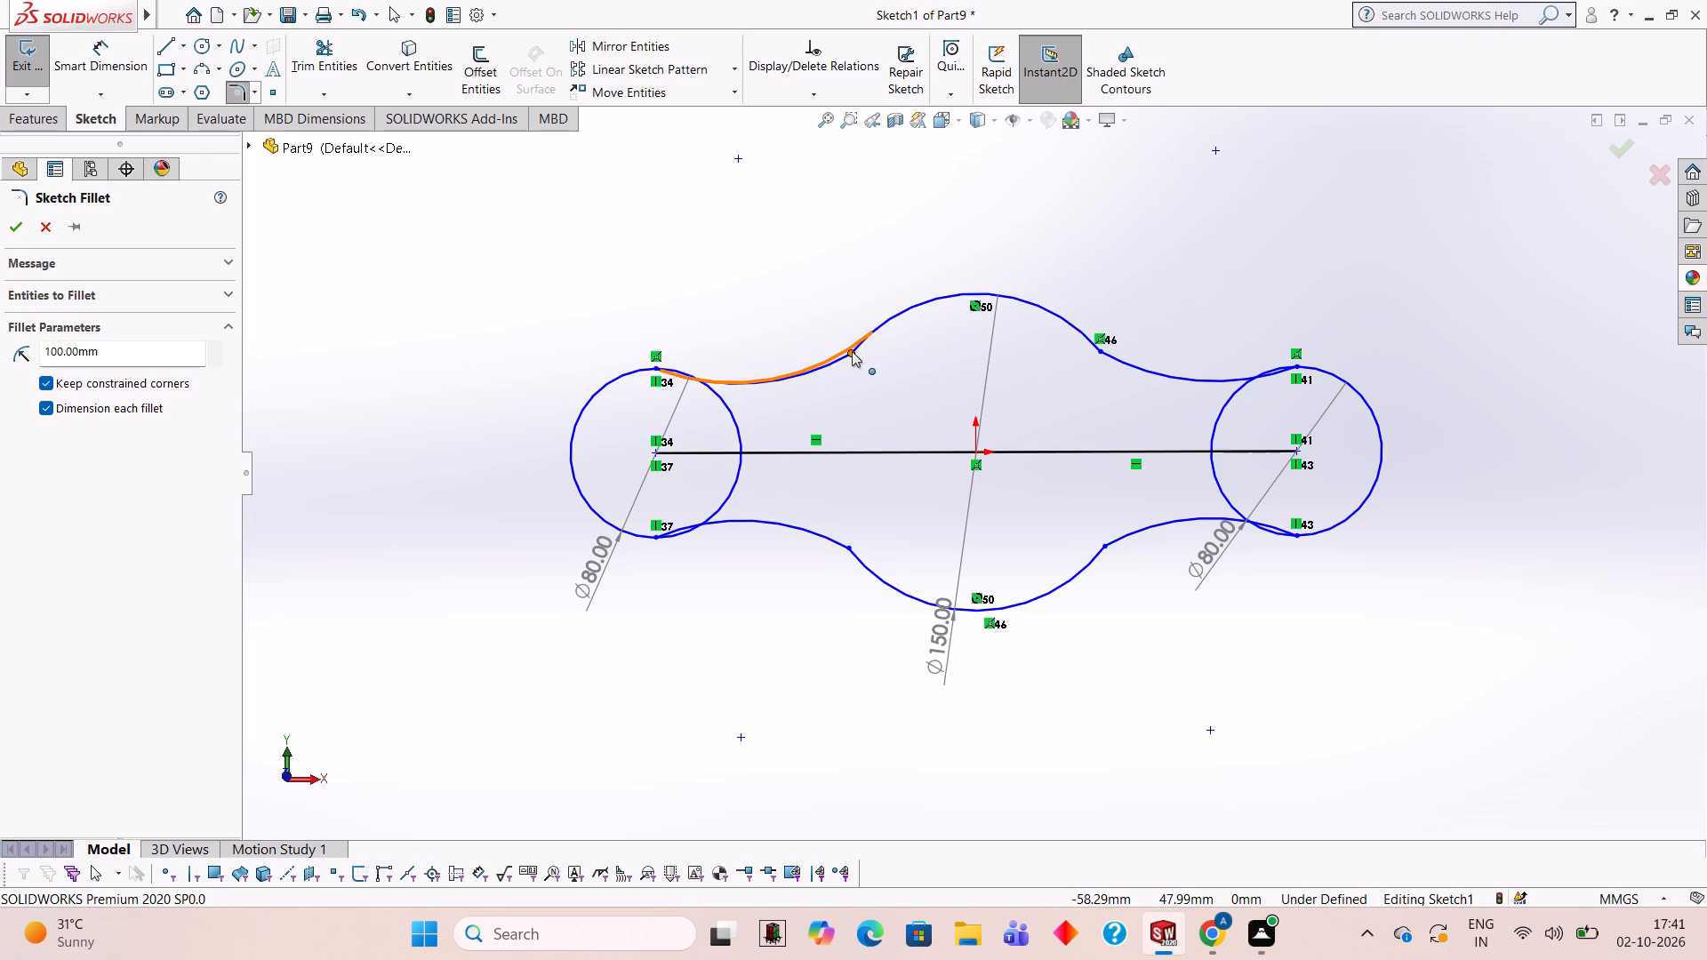
pyautogui.click(852, 351)
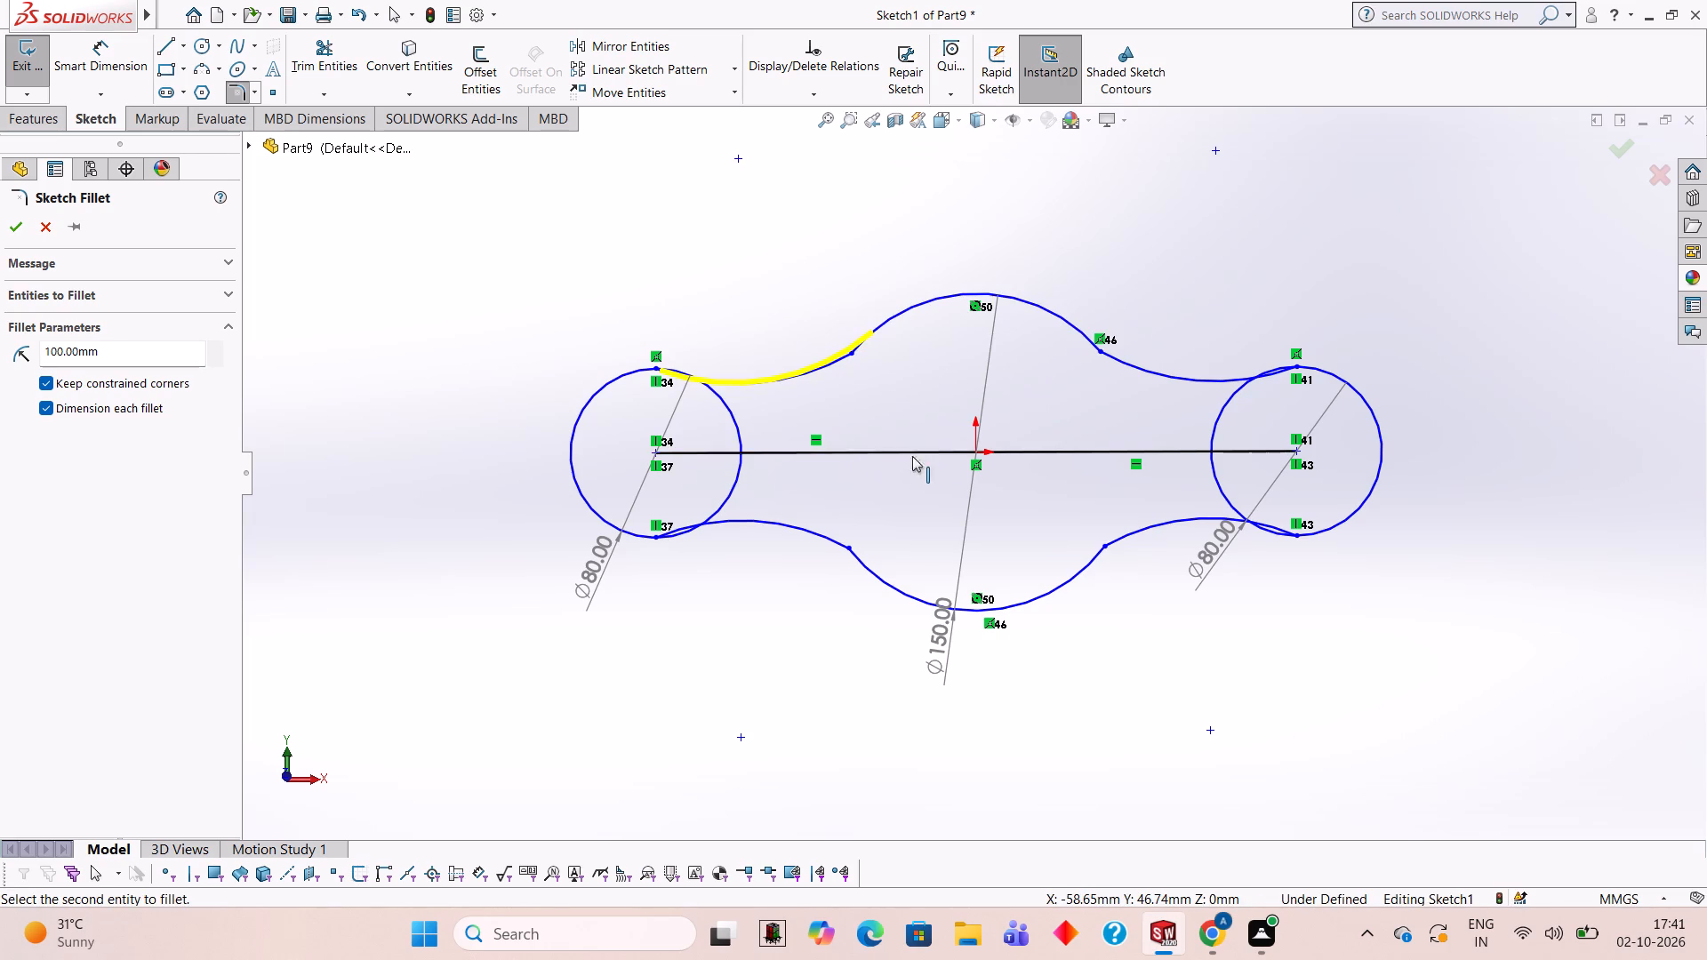
pyautogui.click(1294, 365)
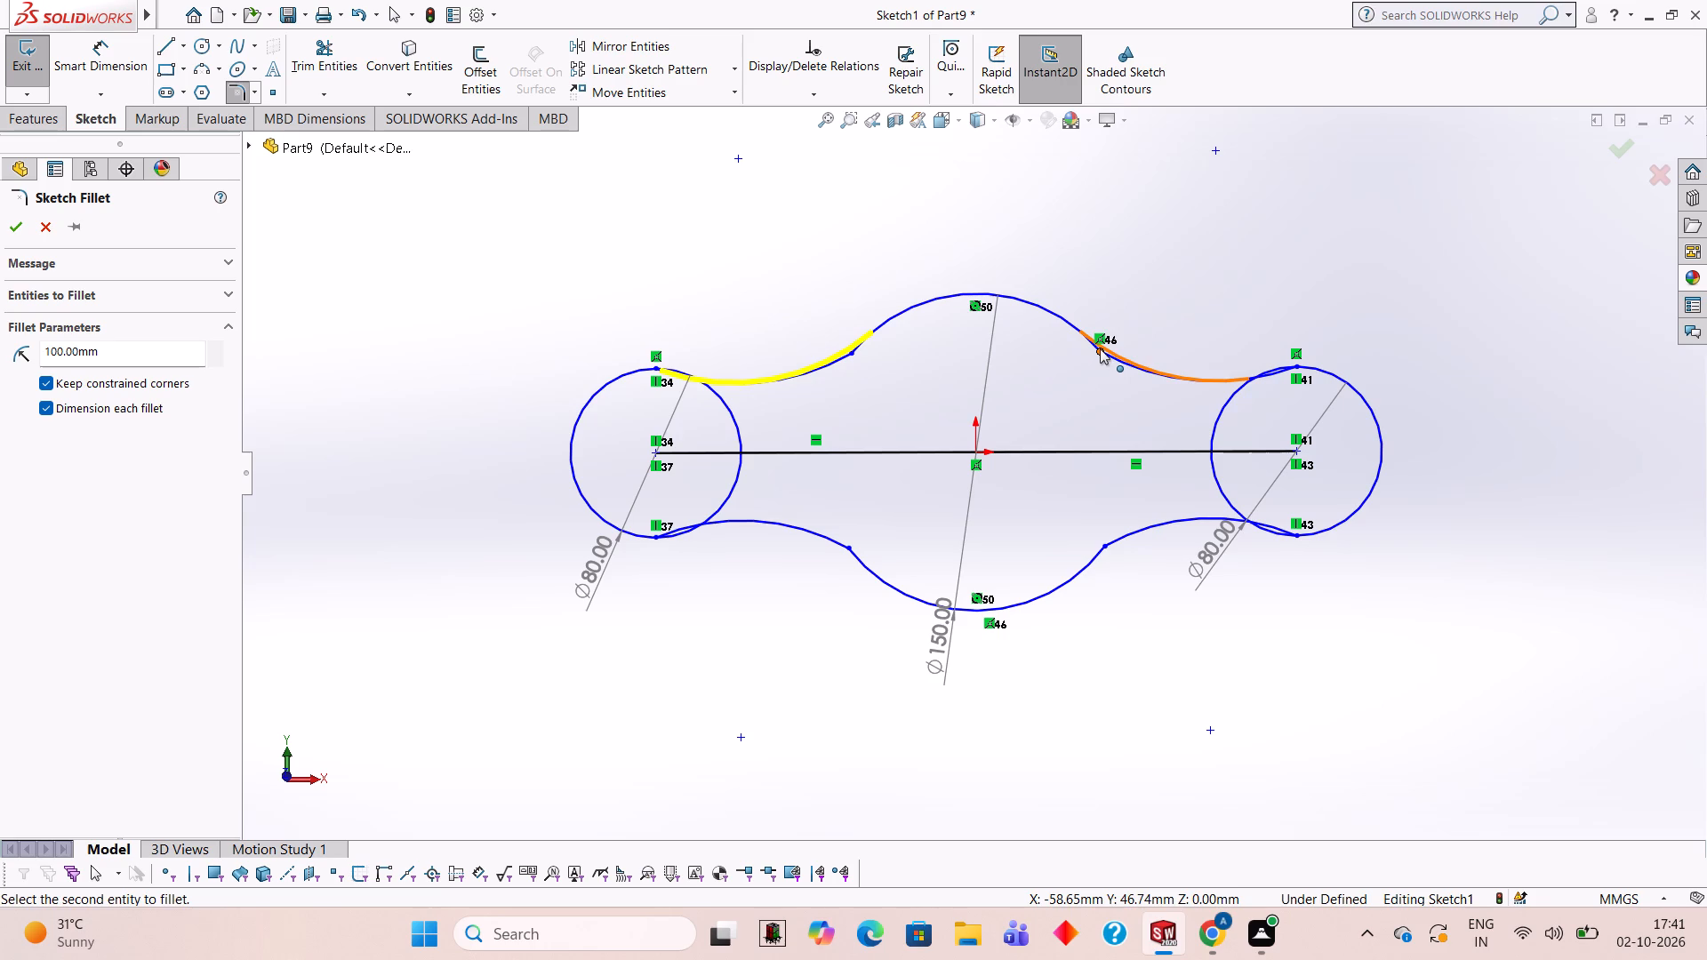
pyautogui.click(1100, 348)
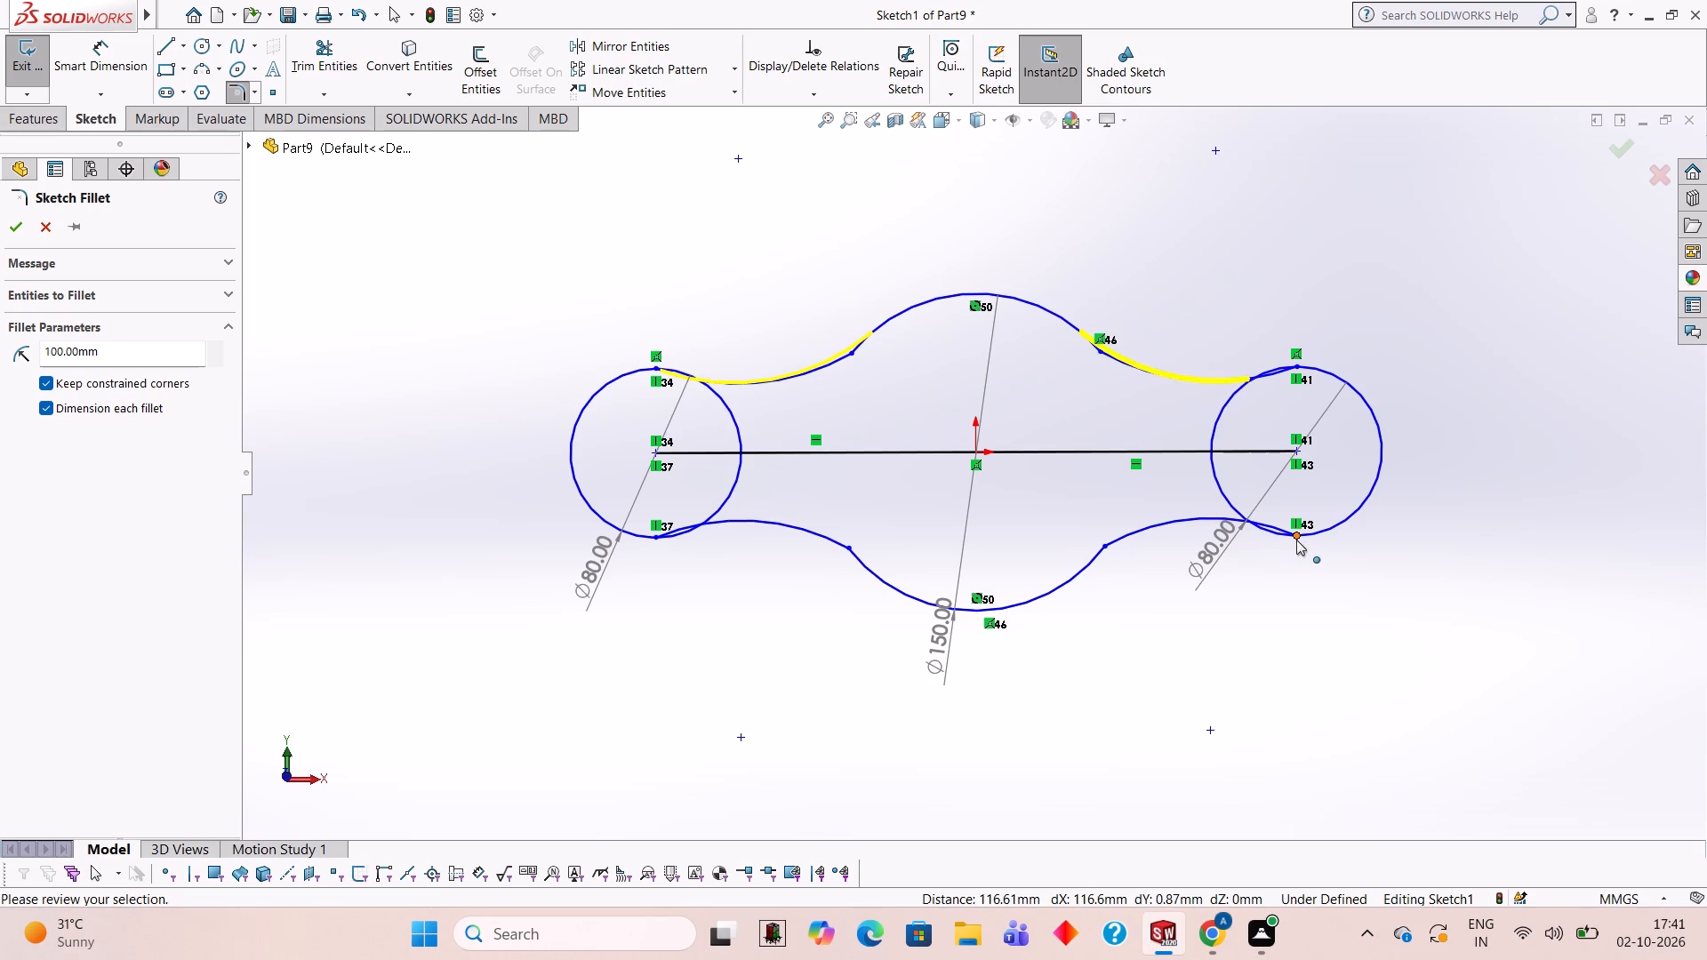
# Try the same 100 mm fillets at the ends of the lower-right and lower-left connecting arcs, and apply the pending fillets.
pyautogui.click(1295, 540)
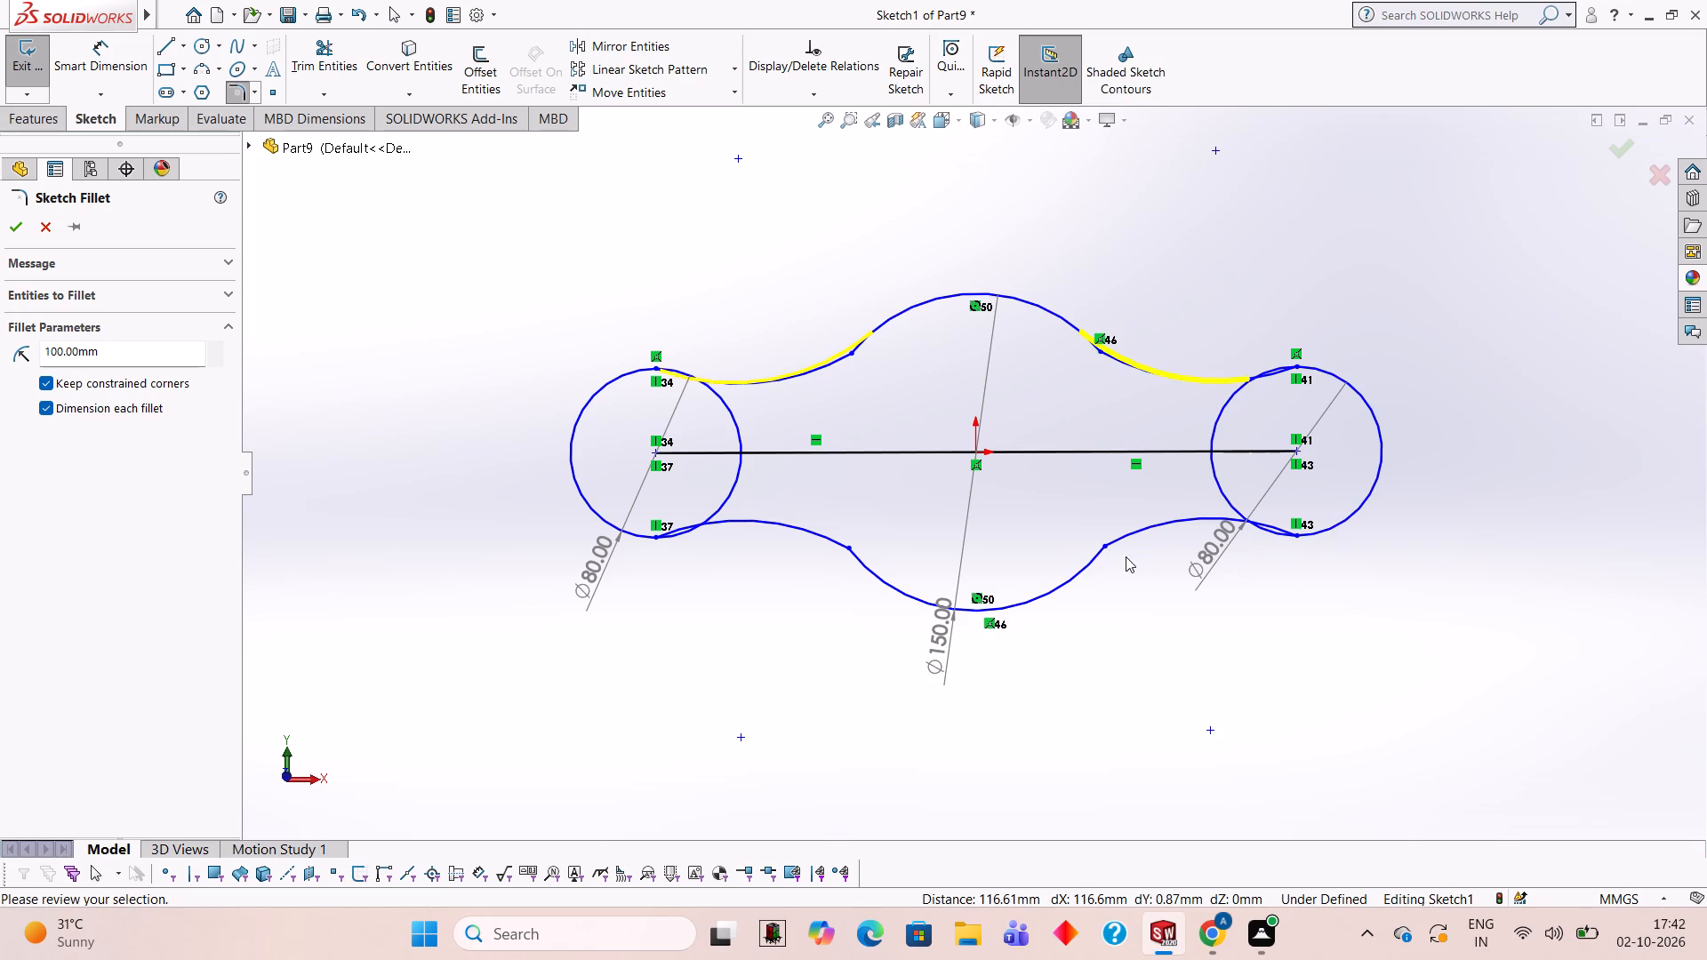
pyautogui.click(1106, 547)
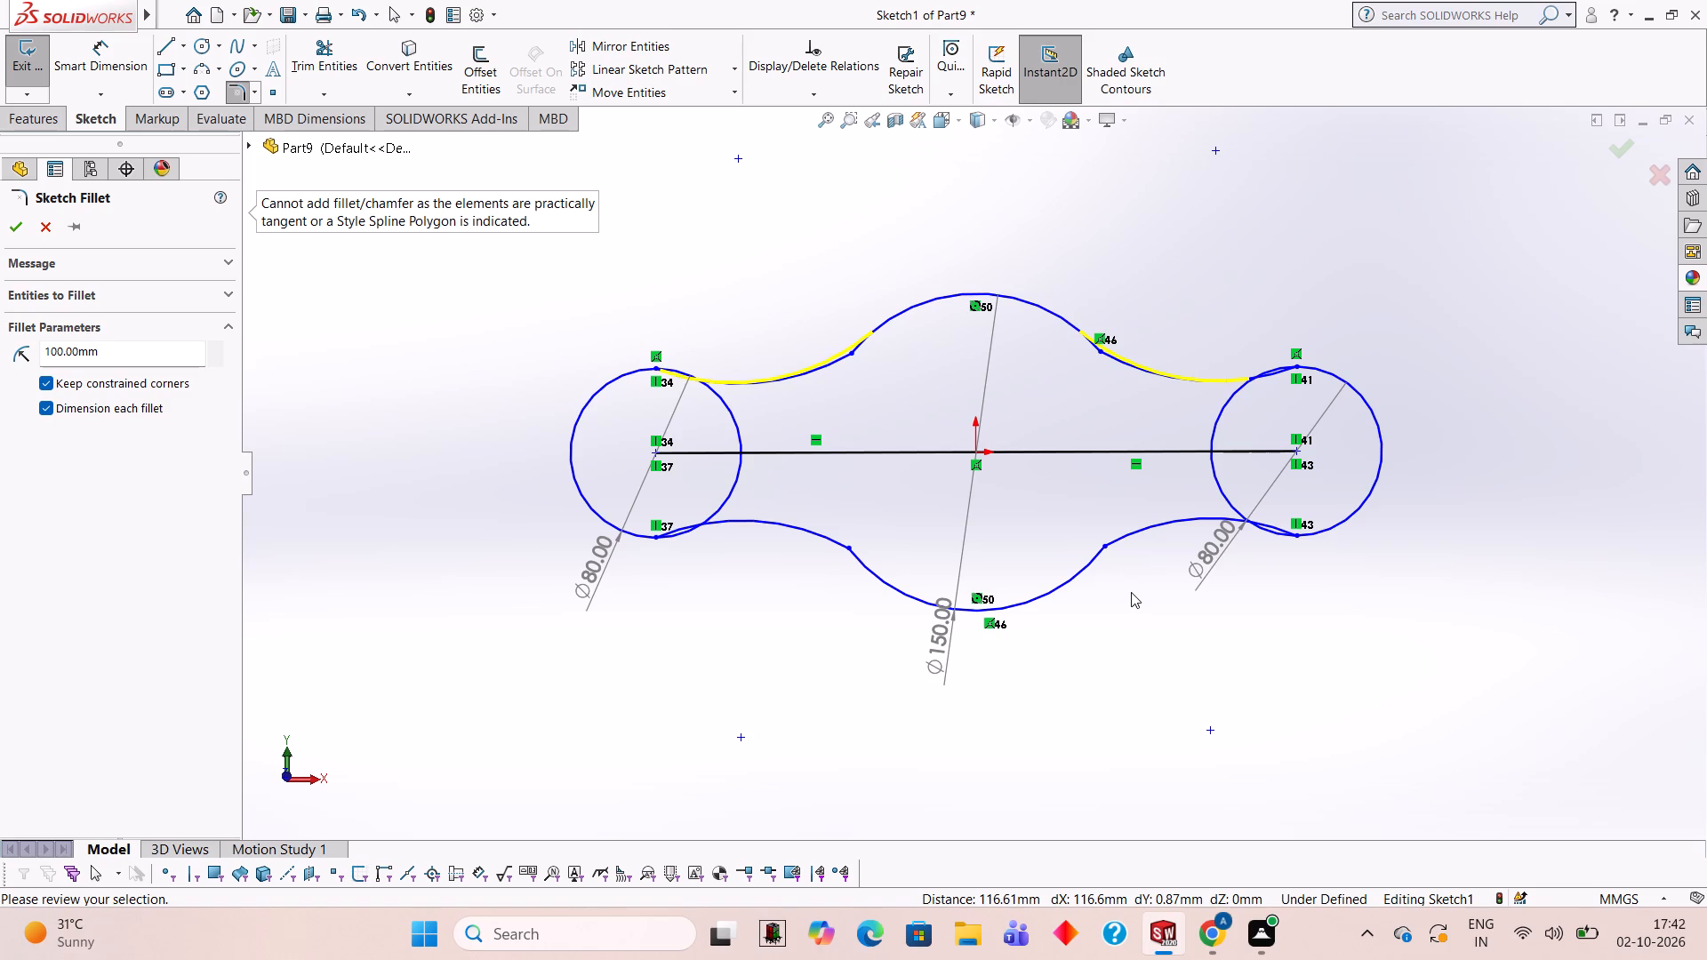
pyautogui.click(654, 535)
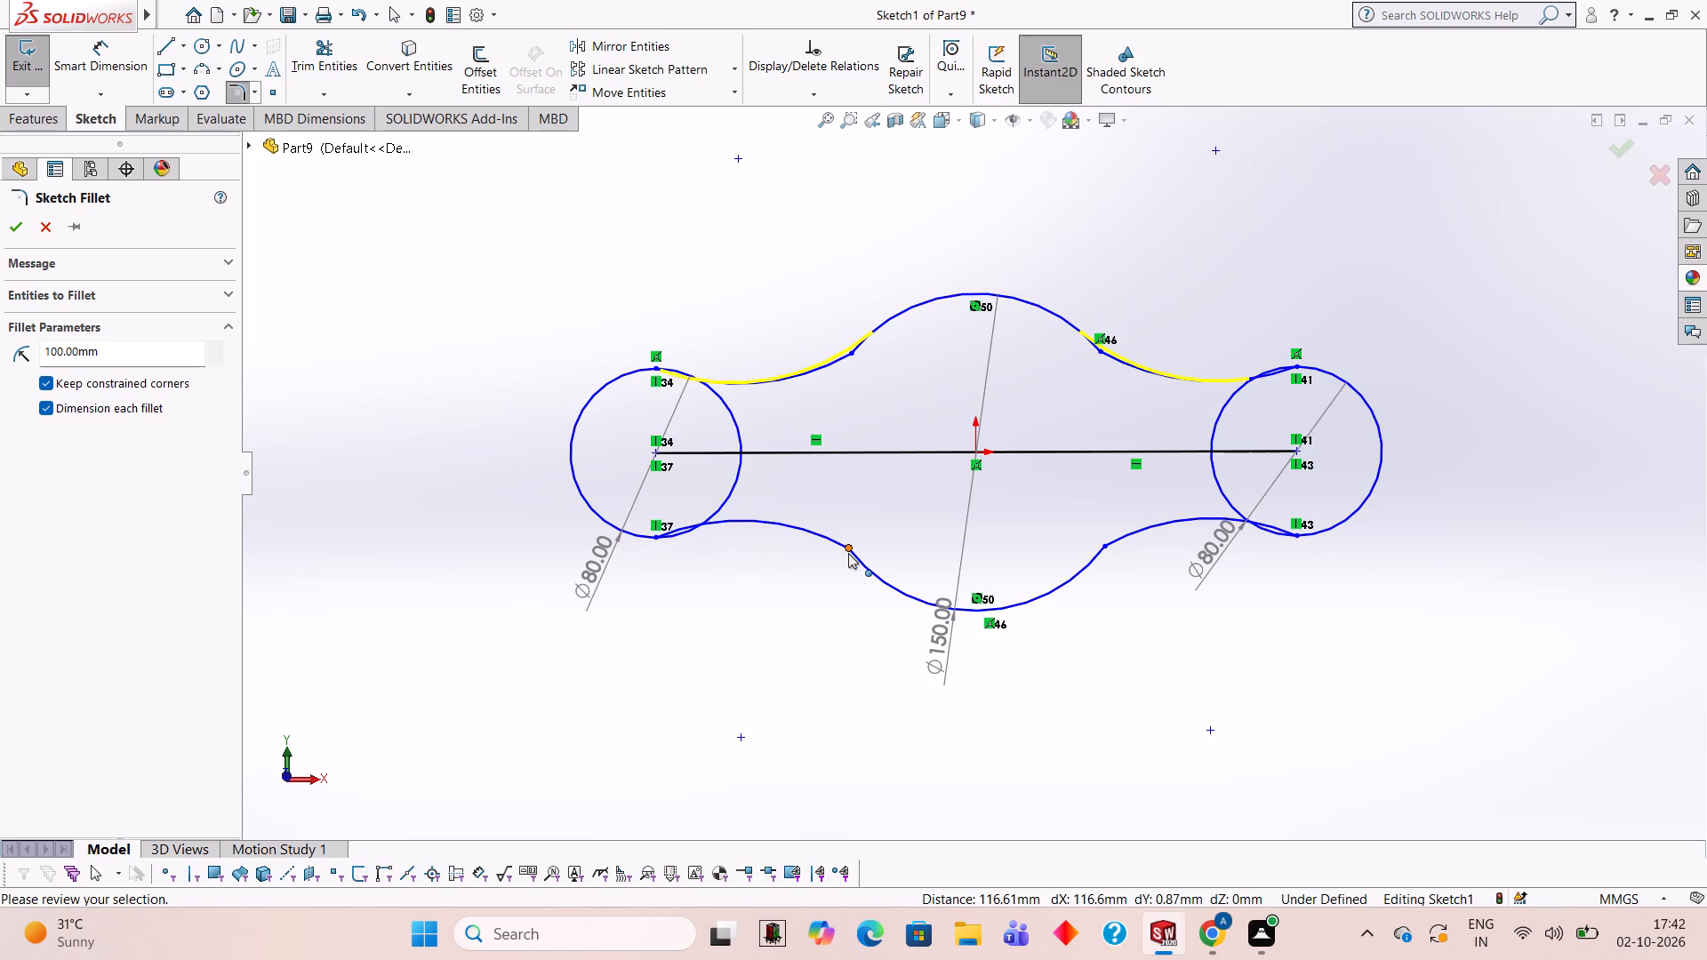
pyautogui.click(841, 543)
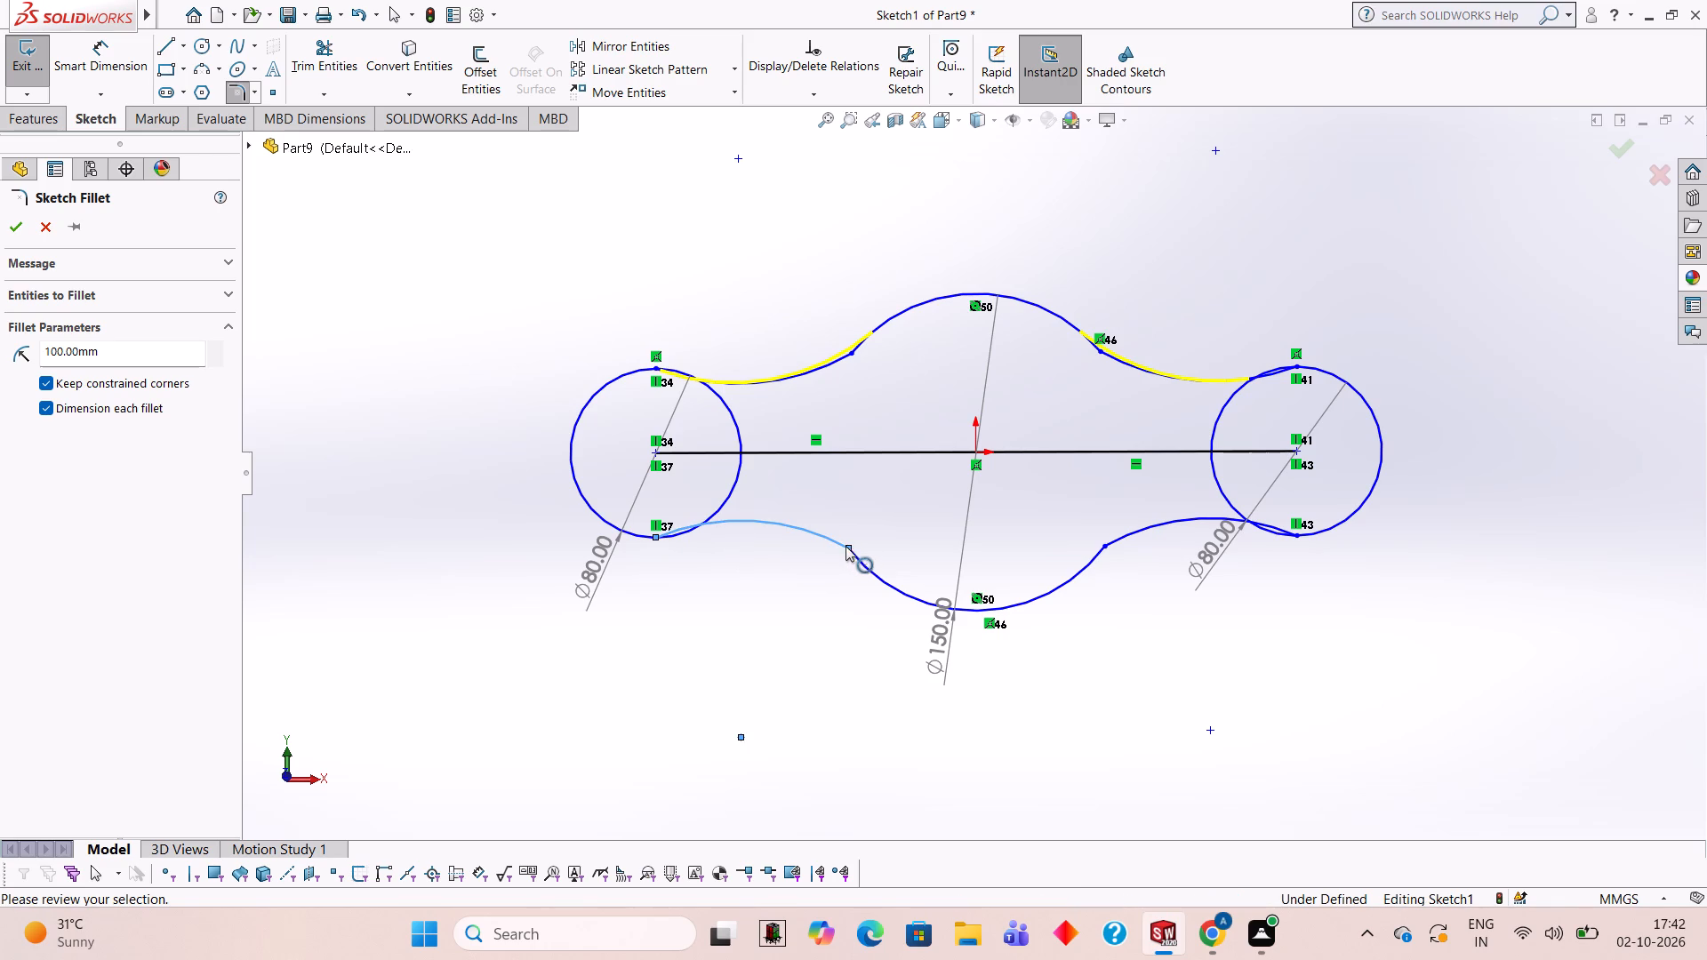
pyautogui.click(847, 547)
pyautogui.click(655, 538)
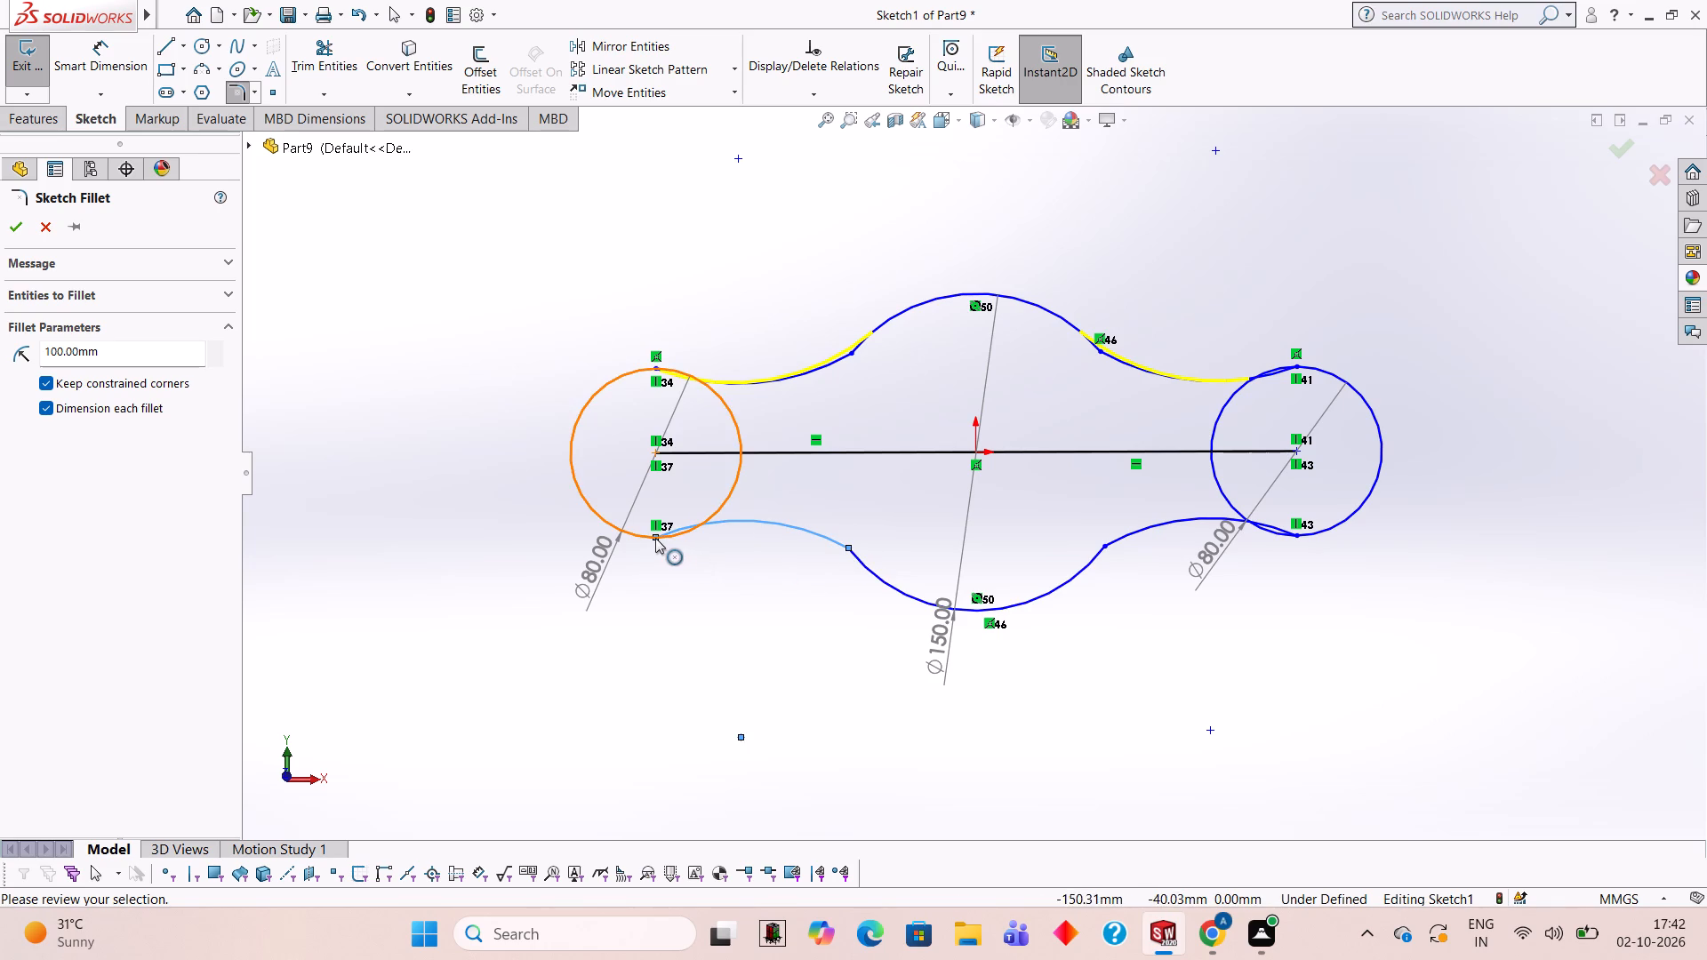
pyautogui.click(22, 222)
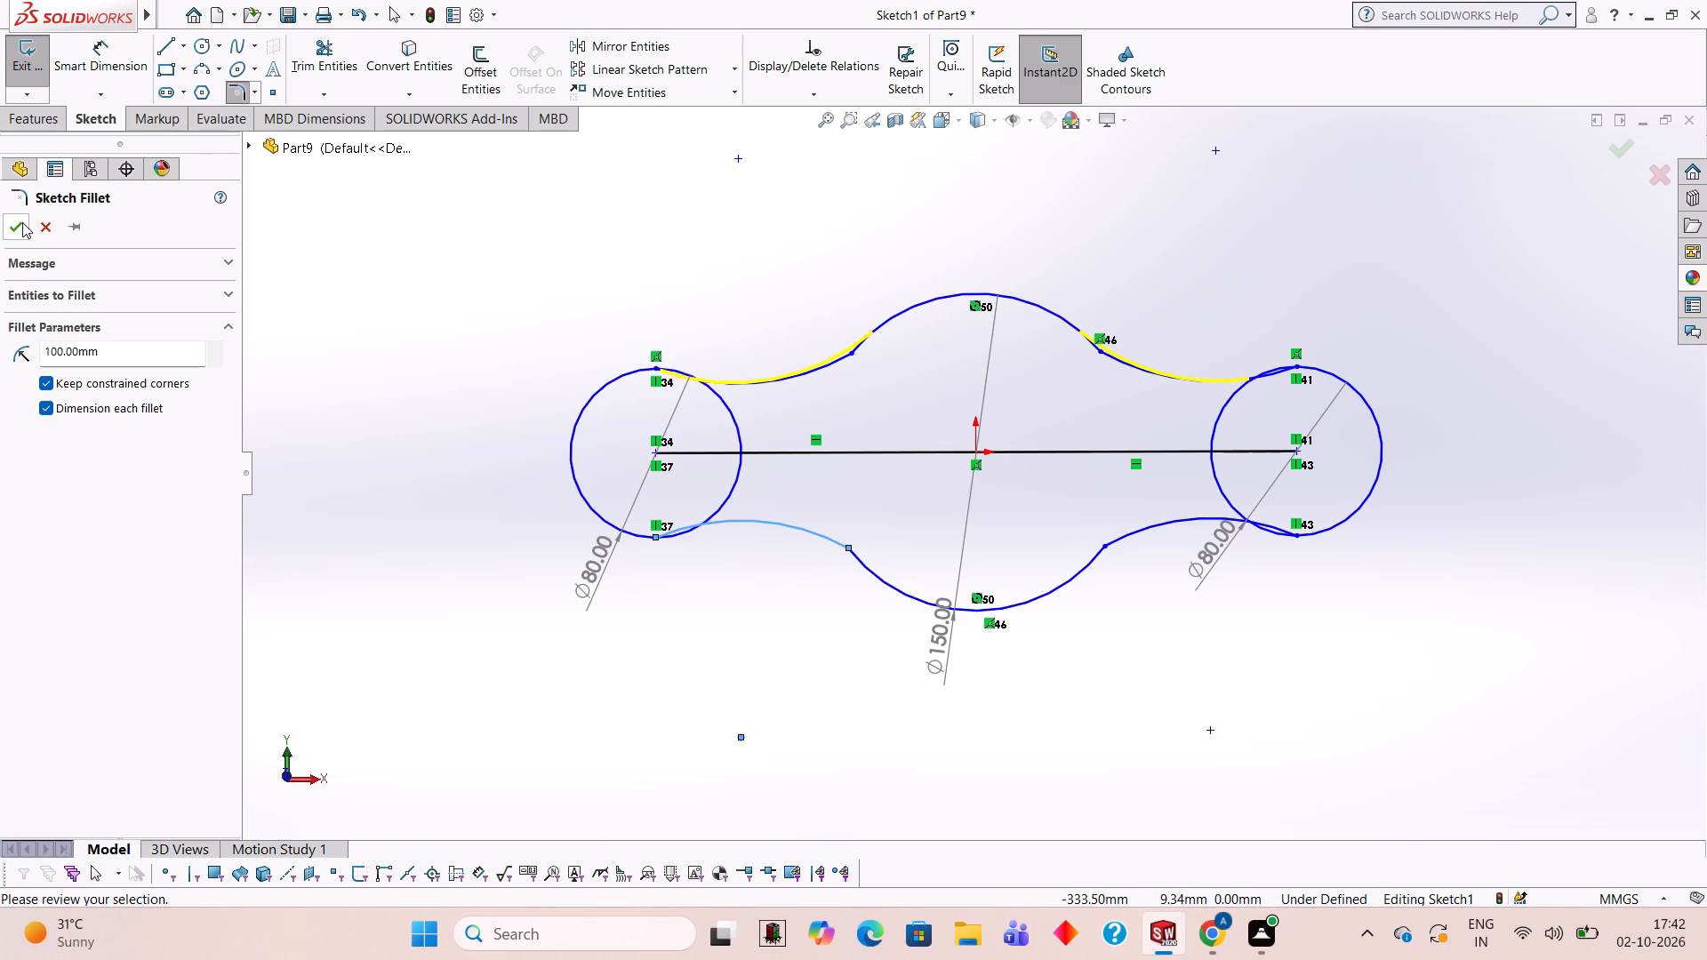
pyautogui.click(397, 297)
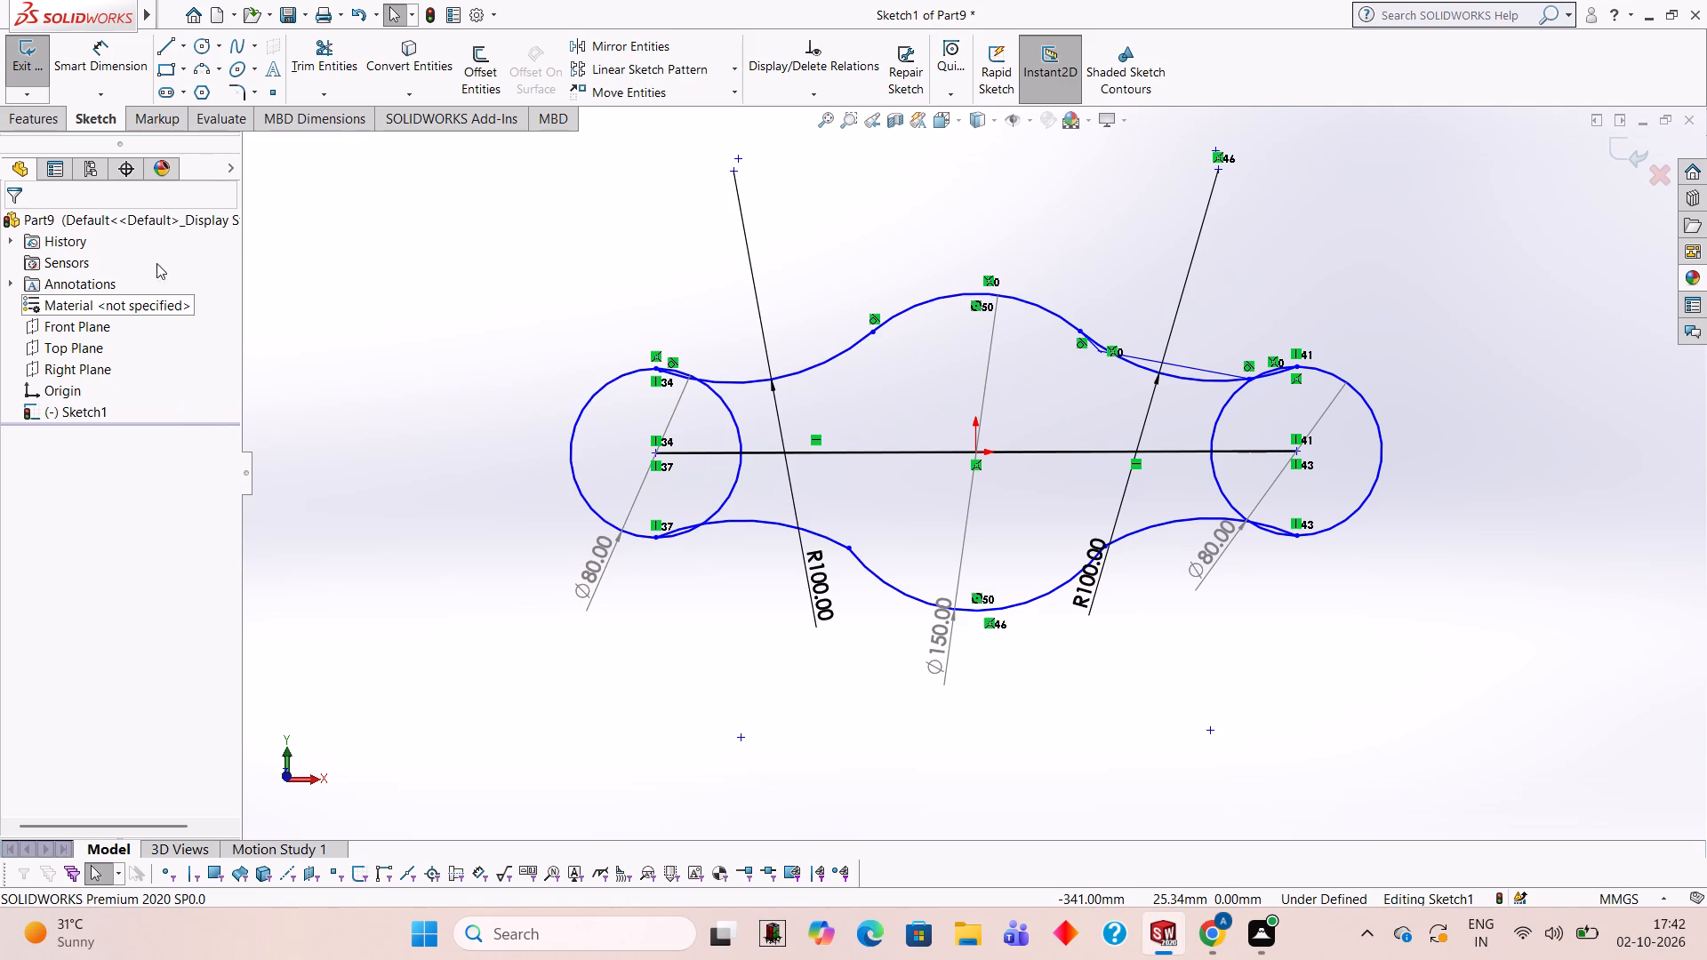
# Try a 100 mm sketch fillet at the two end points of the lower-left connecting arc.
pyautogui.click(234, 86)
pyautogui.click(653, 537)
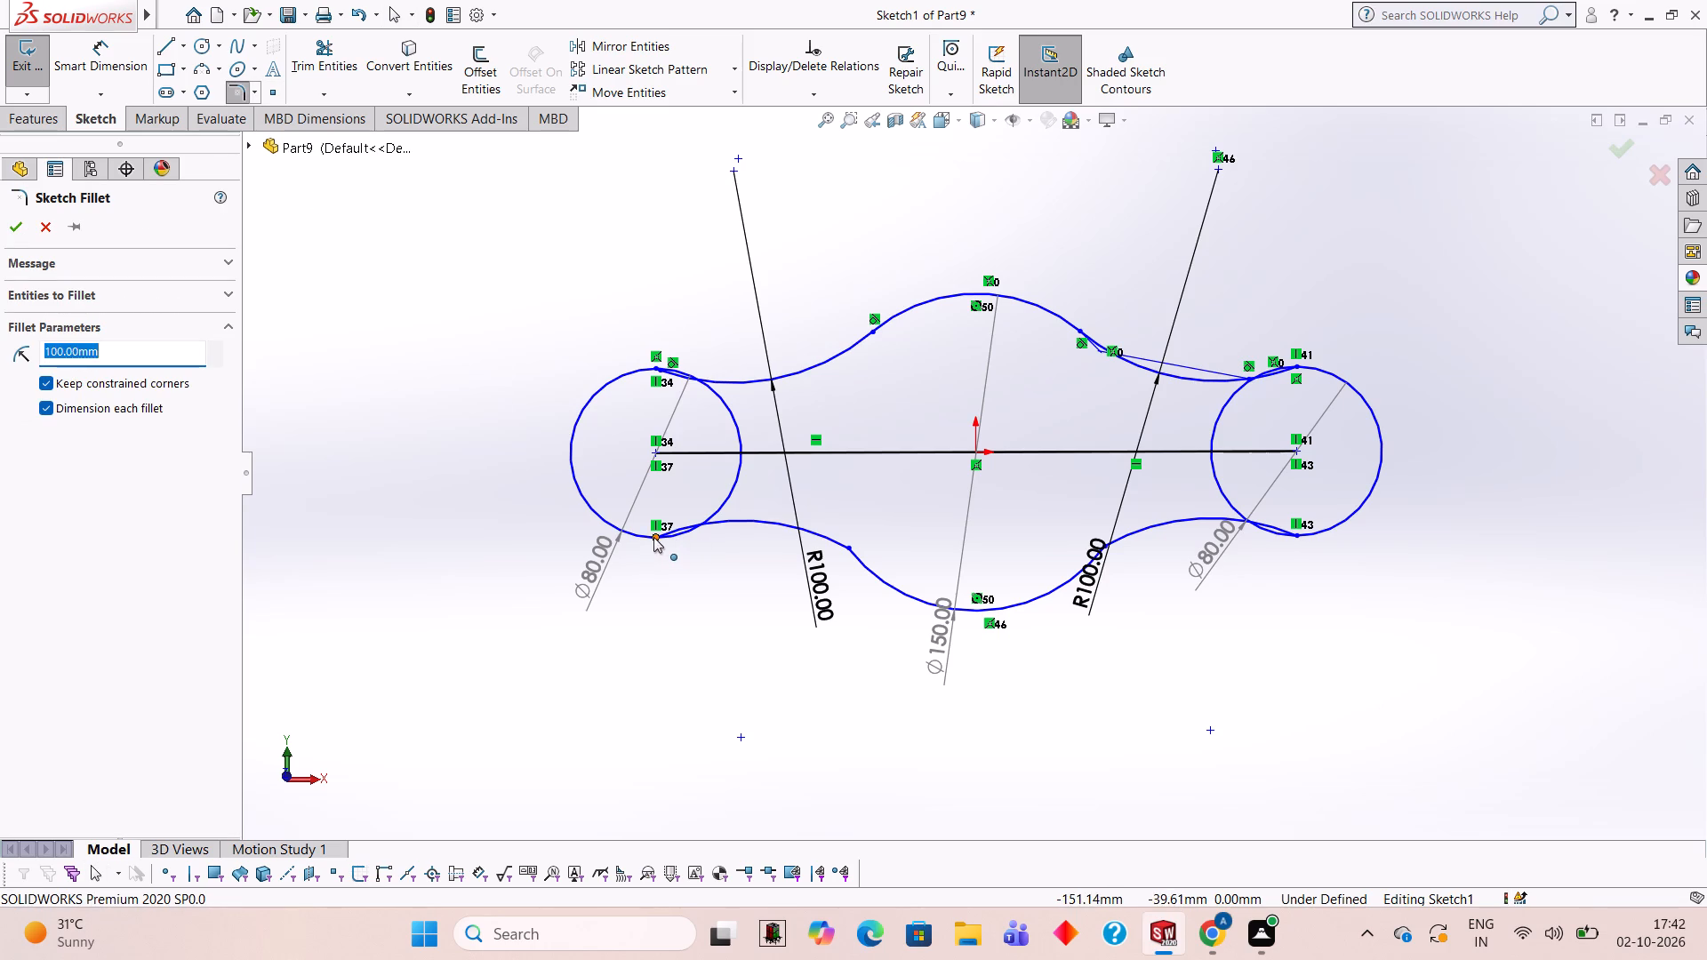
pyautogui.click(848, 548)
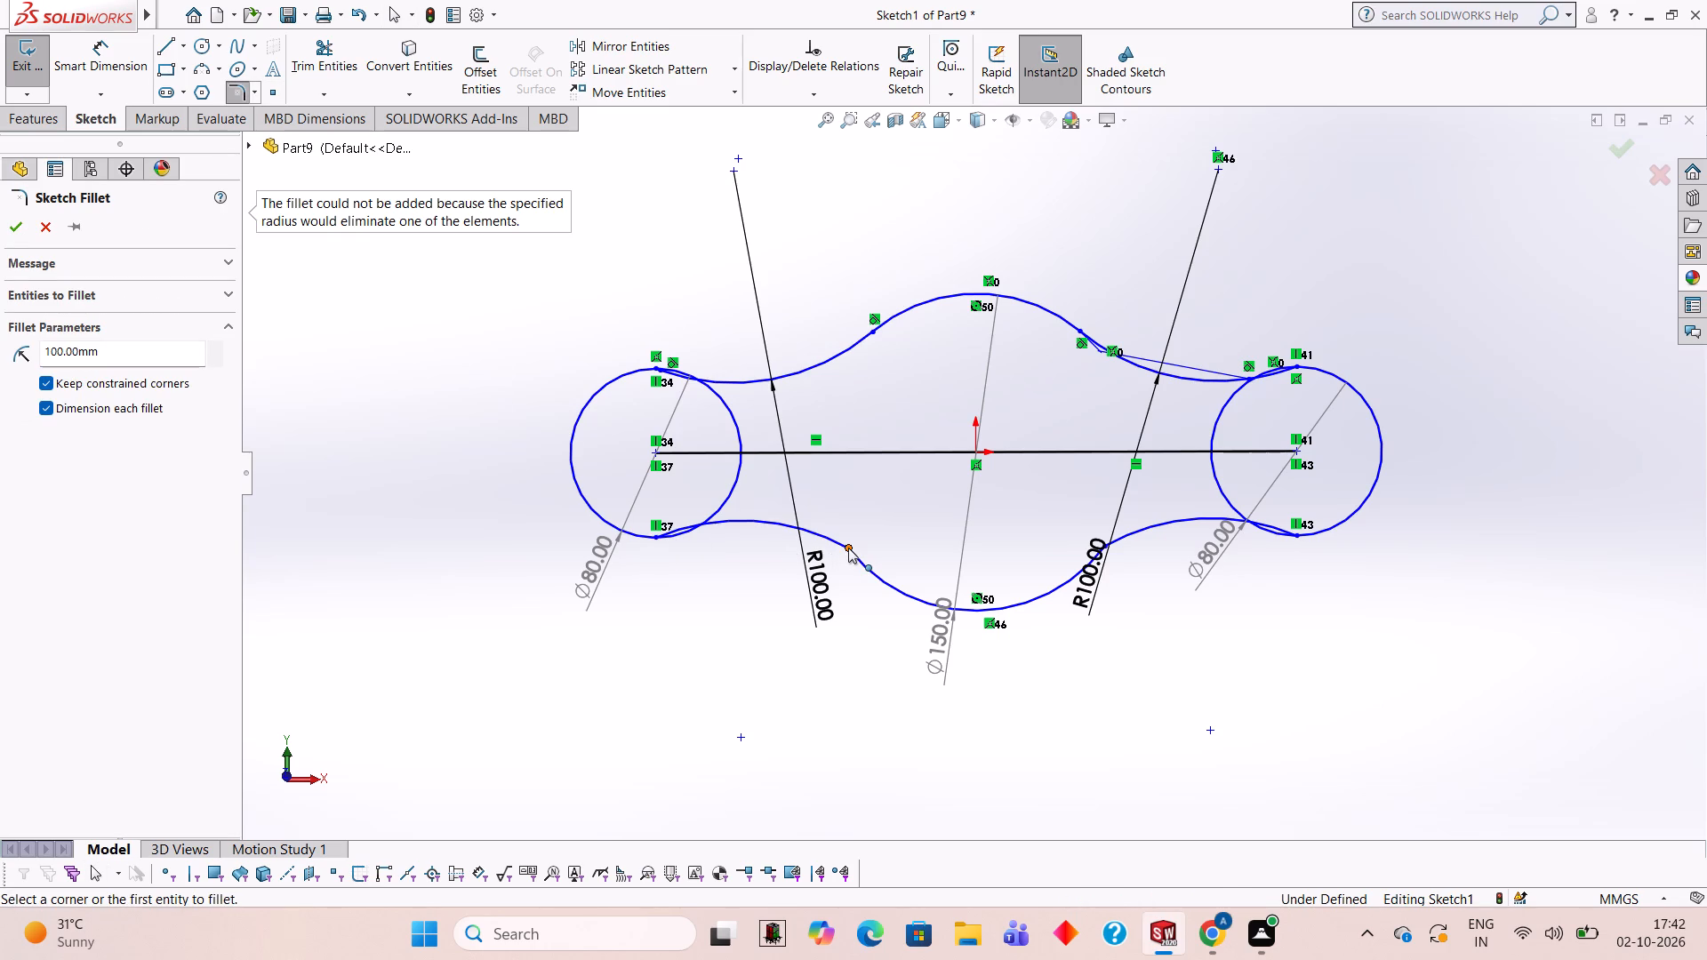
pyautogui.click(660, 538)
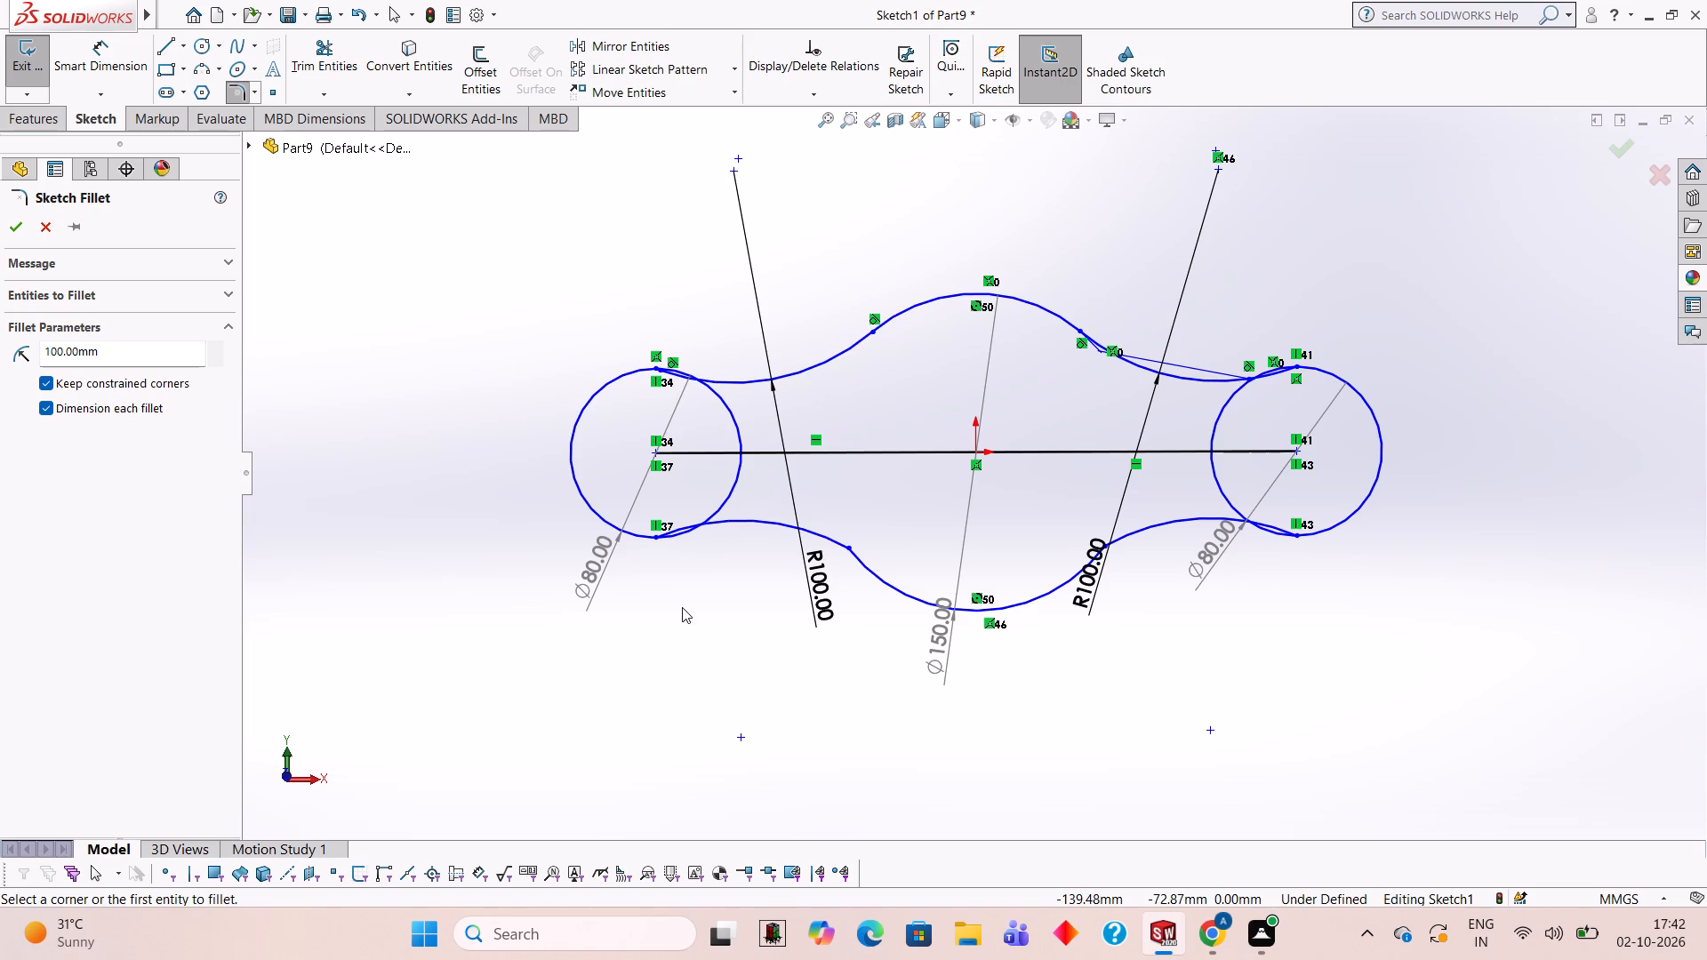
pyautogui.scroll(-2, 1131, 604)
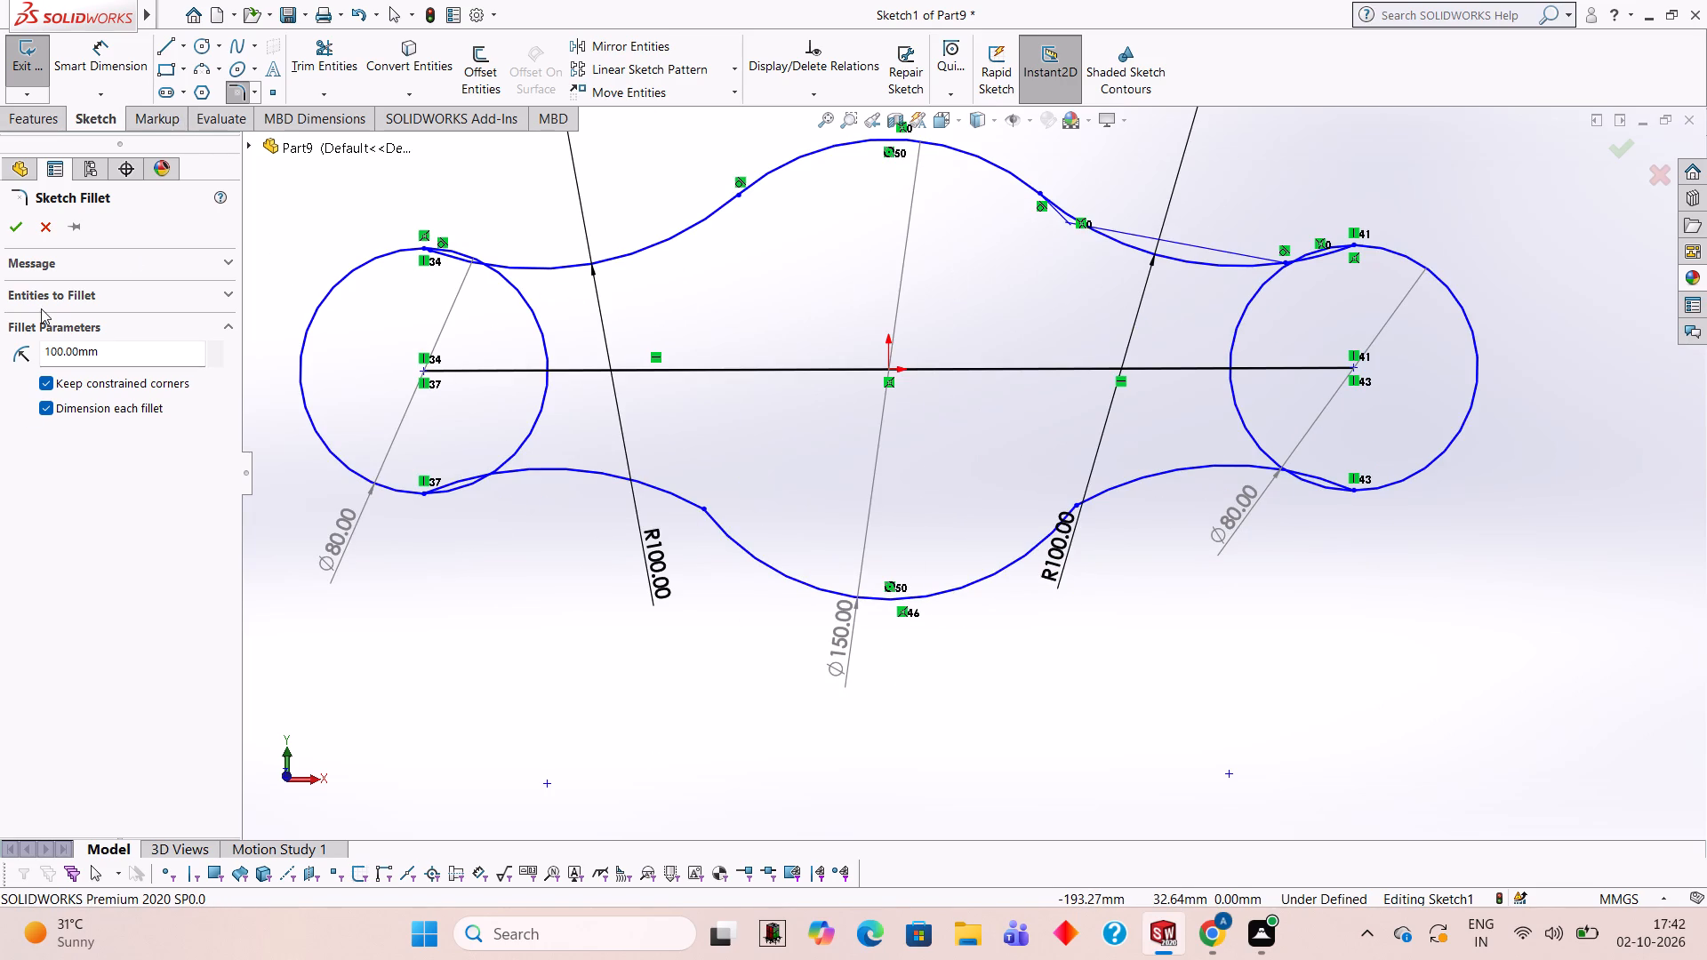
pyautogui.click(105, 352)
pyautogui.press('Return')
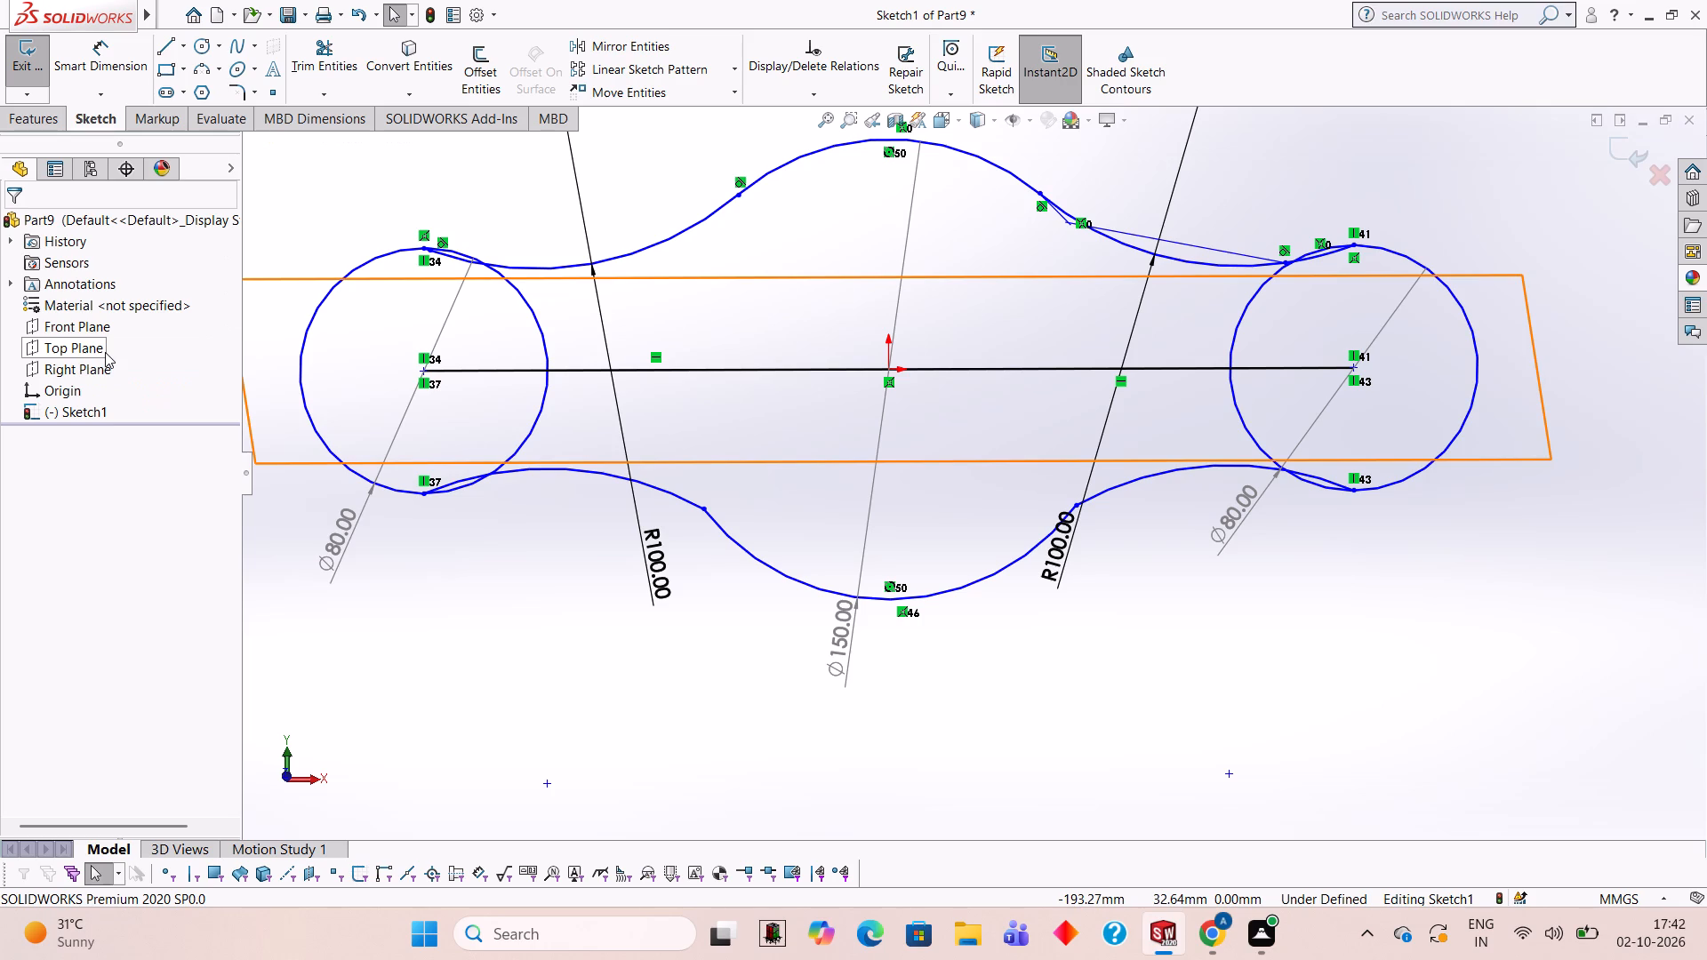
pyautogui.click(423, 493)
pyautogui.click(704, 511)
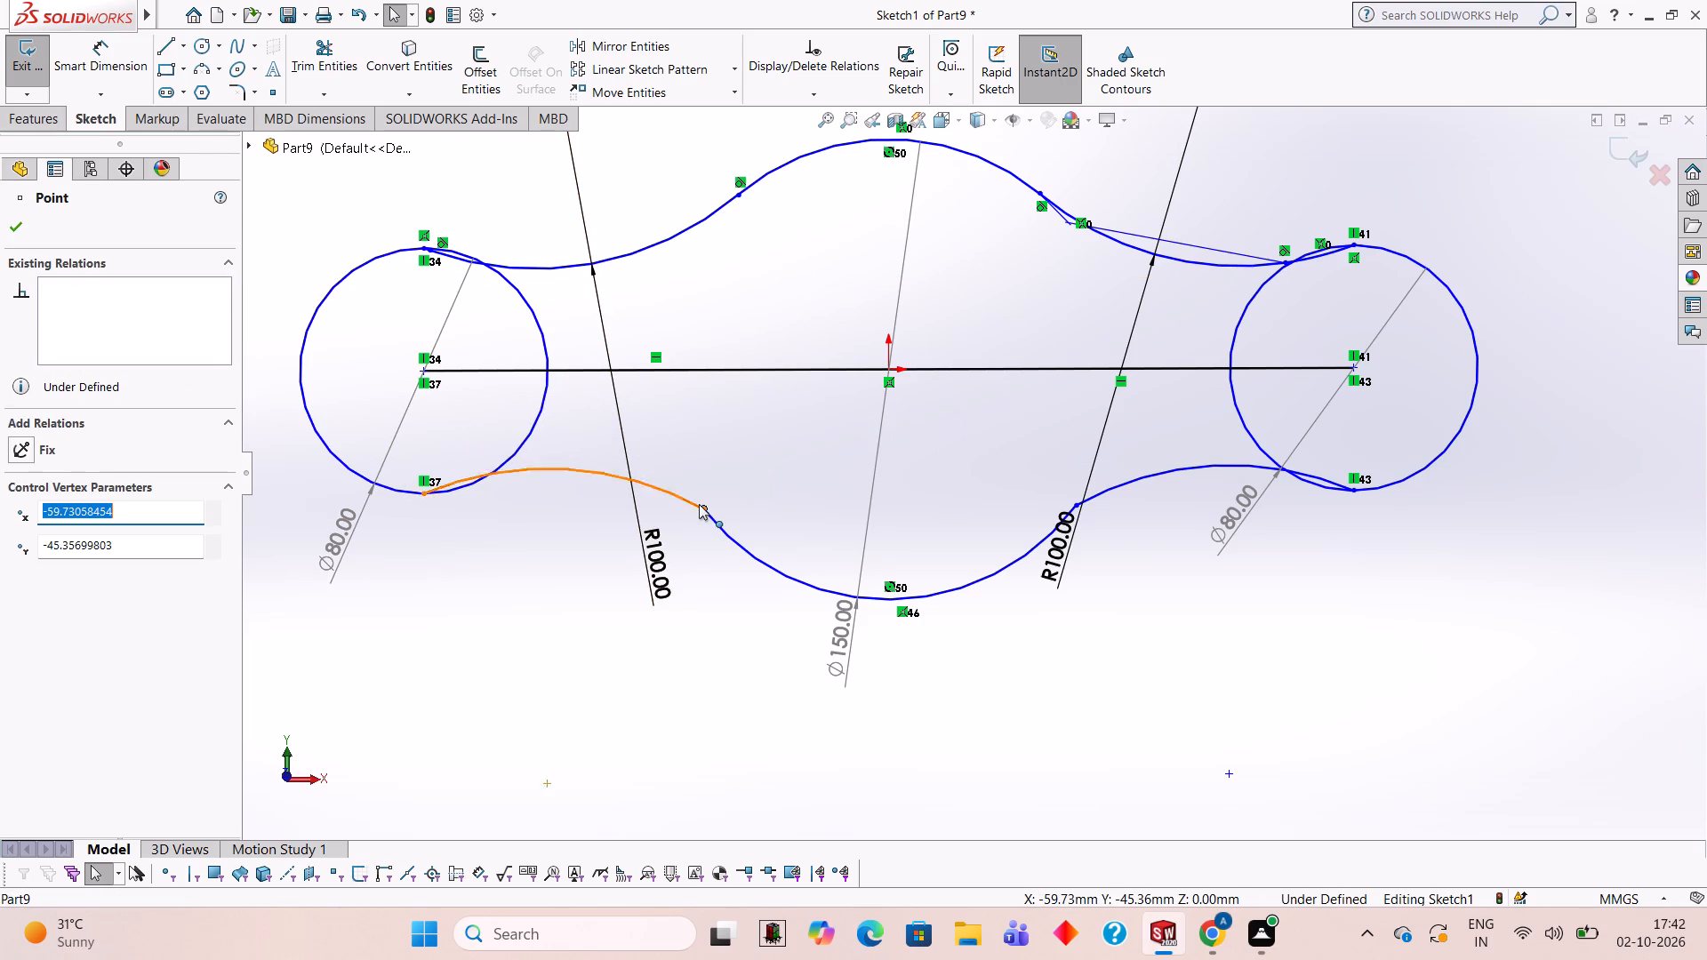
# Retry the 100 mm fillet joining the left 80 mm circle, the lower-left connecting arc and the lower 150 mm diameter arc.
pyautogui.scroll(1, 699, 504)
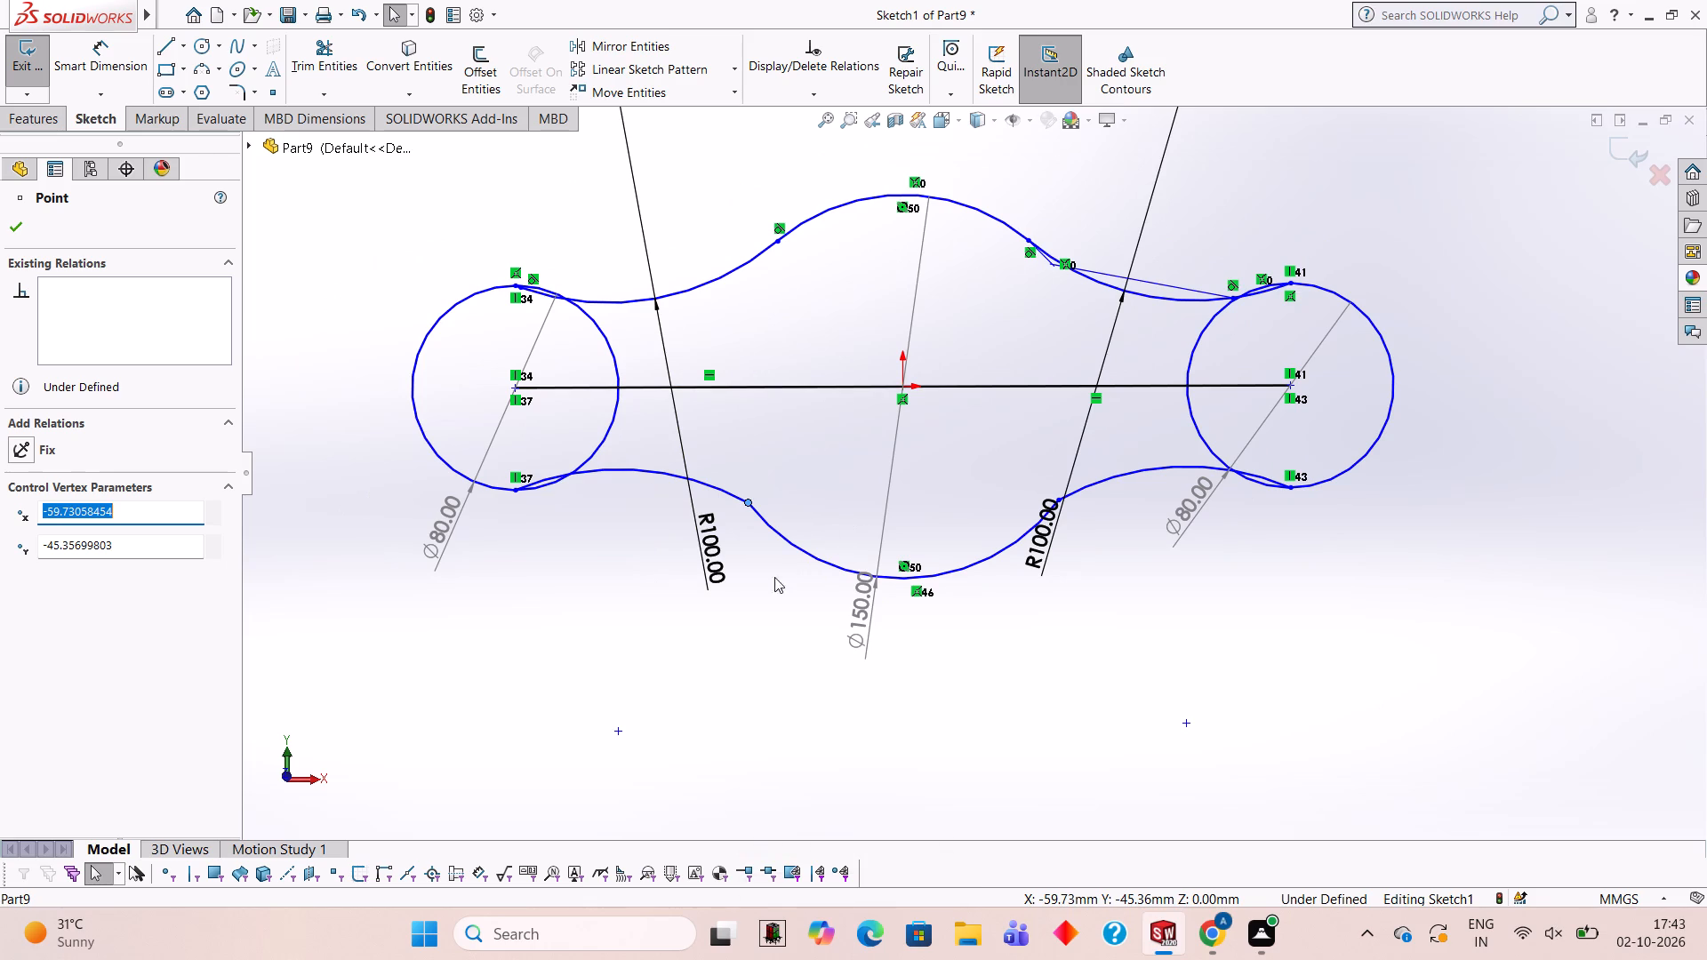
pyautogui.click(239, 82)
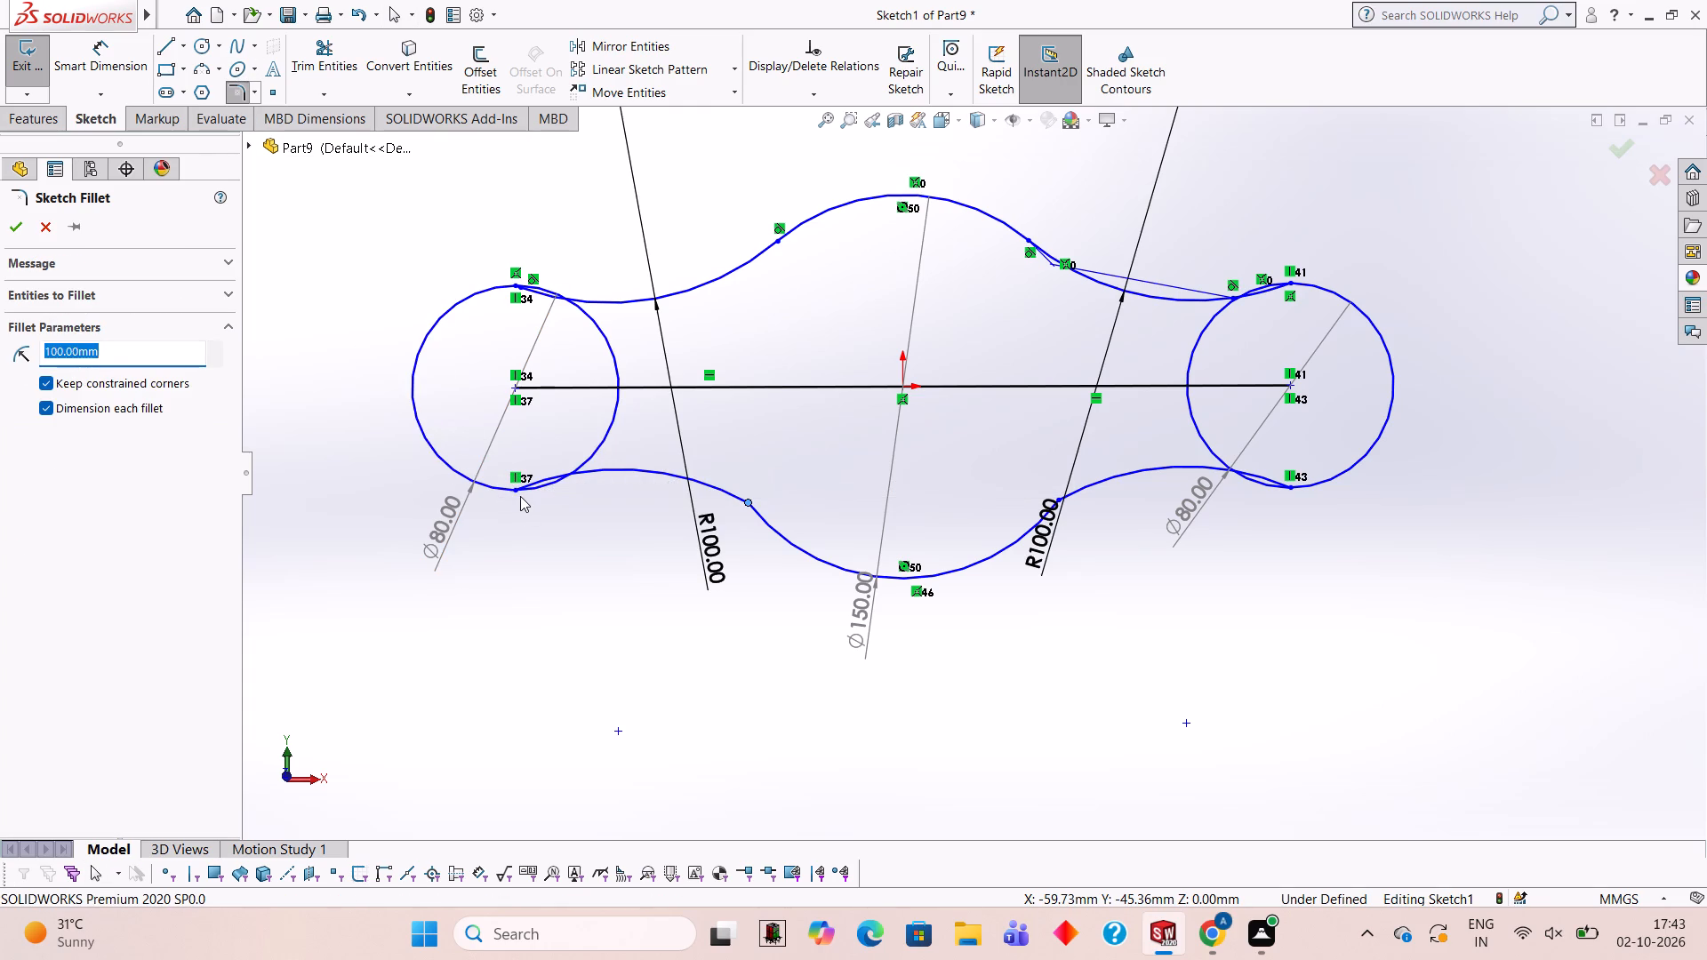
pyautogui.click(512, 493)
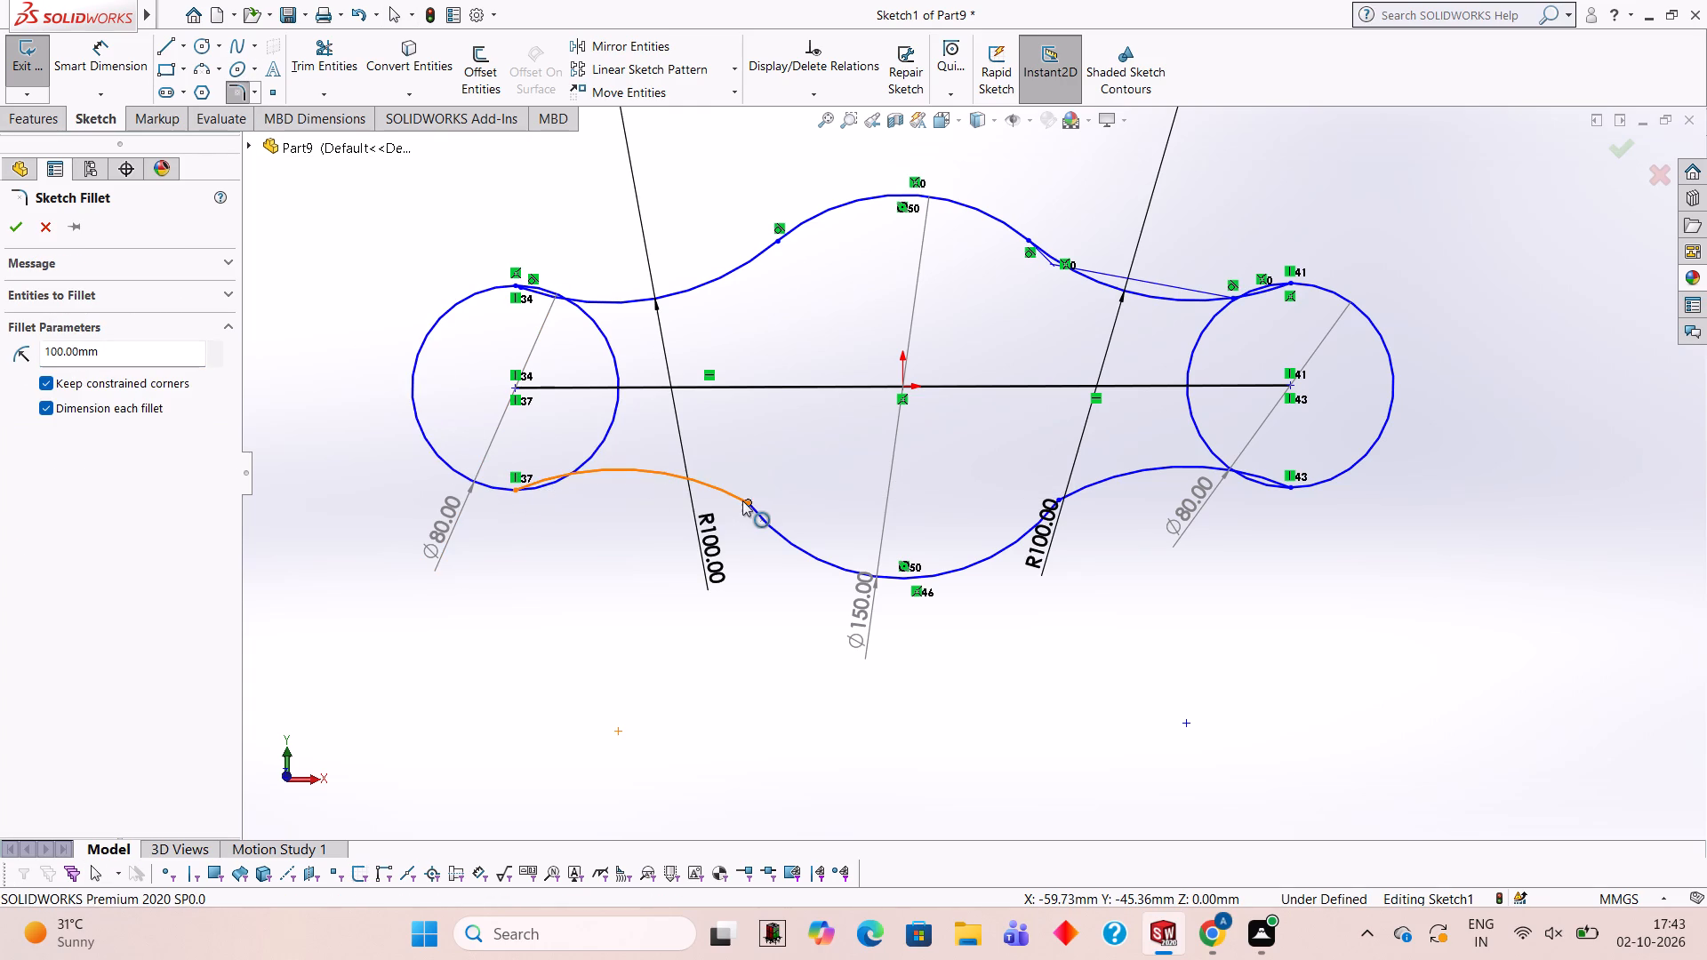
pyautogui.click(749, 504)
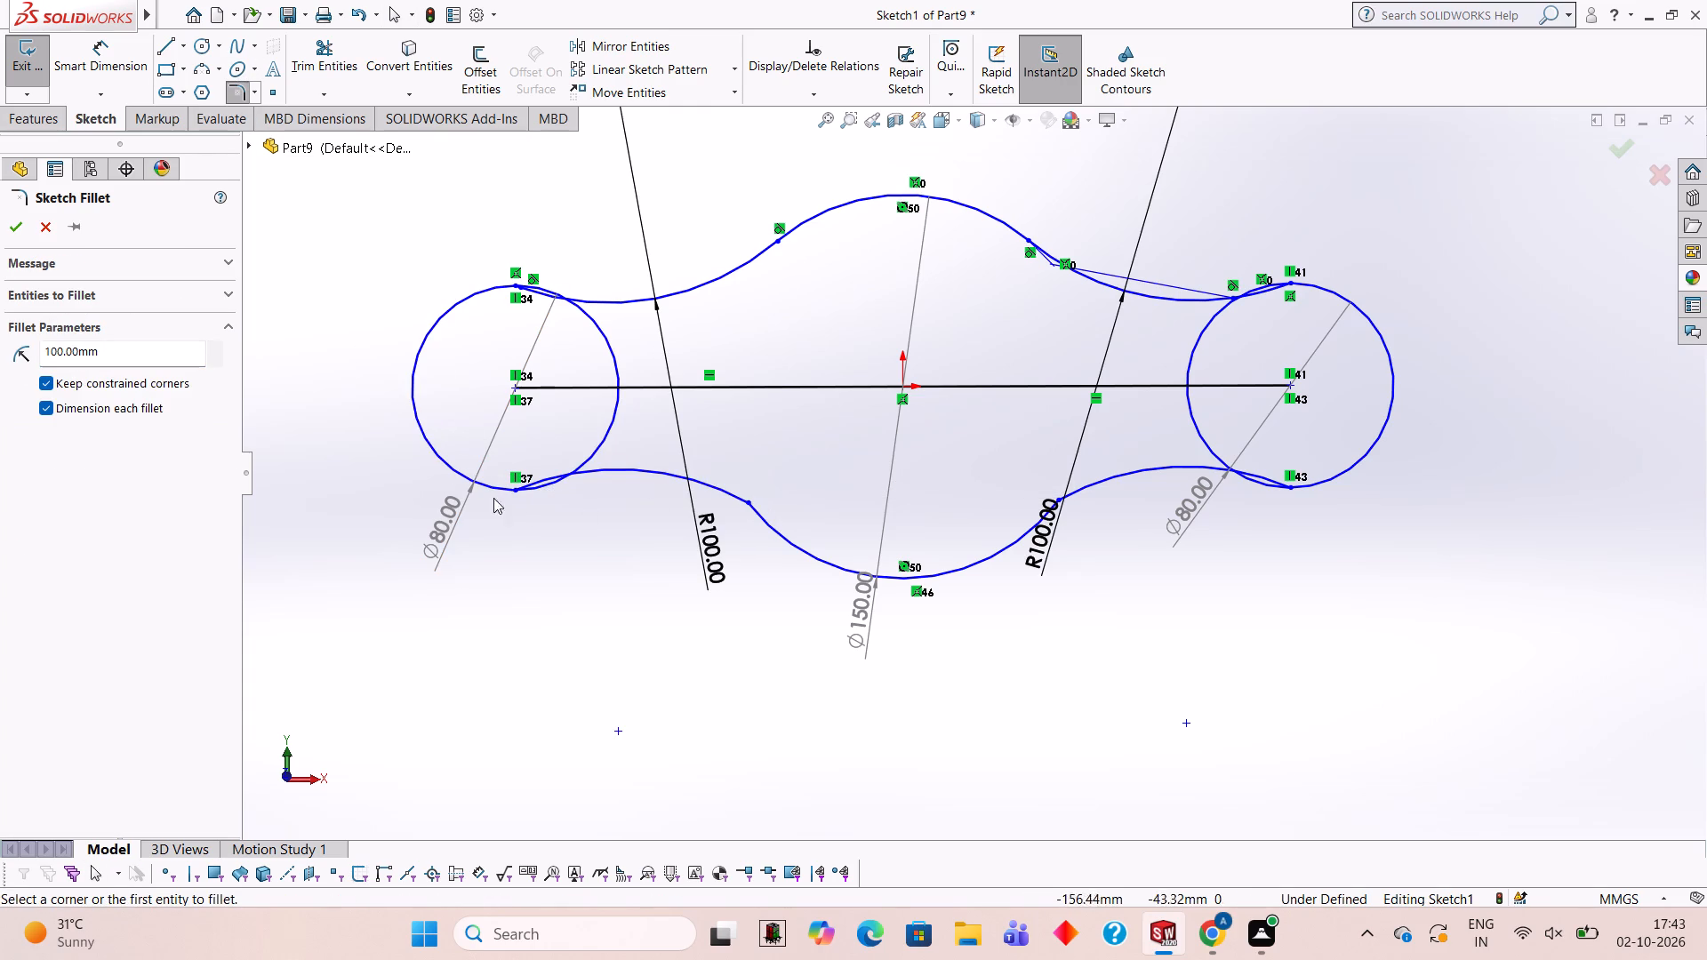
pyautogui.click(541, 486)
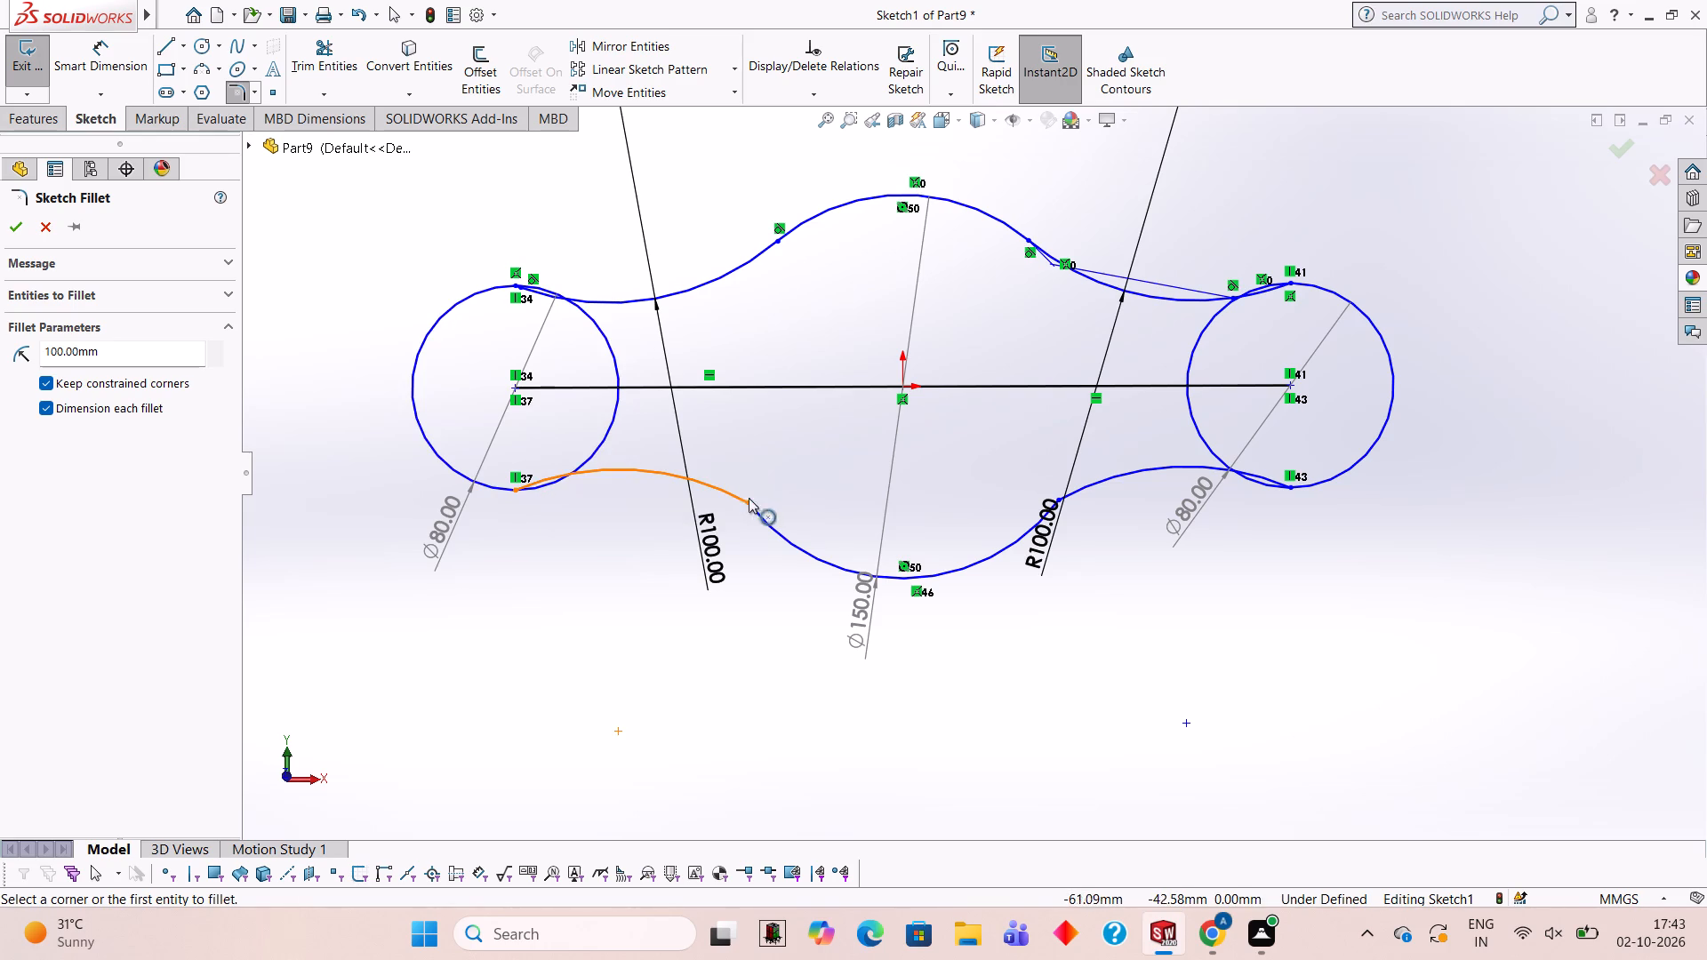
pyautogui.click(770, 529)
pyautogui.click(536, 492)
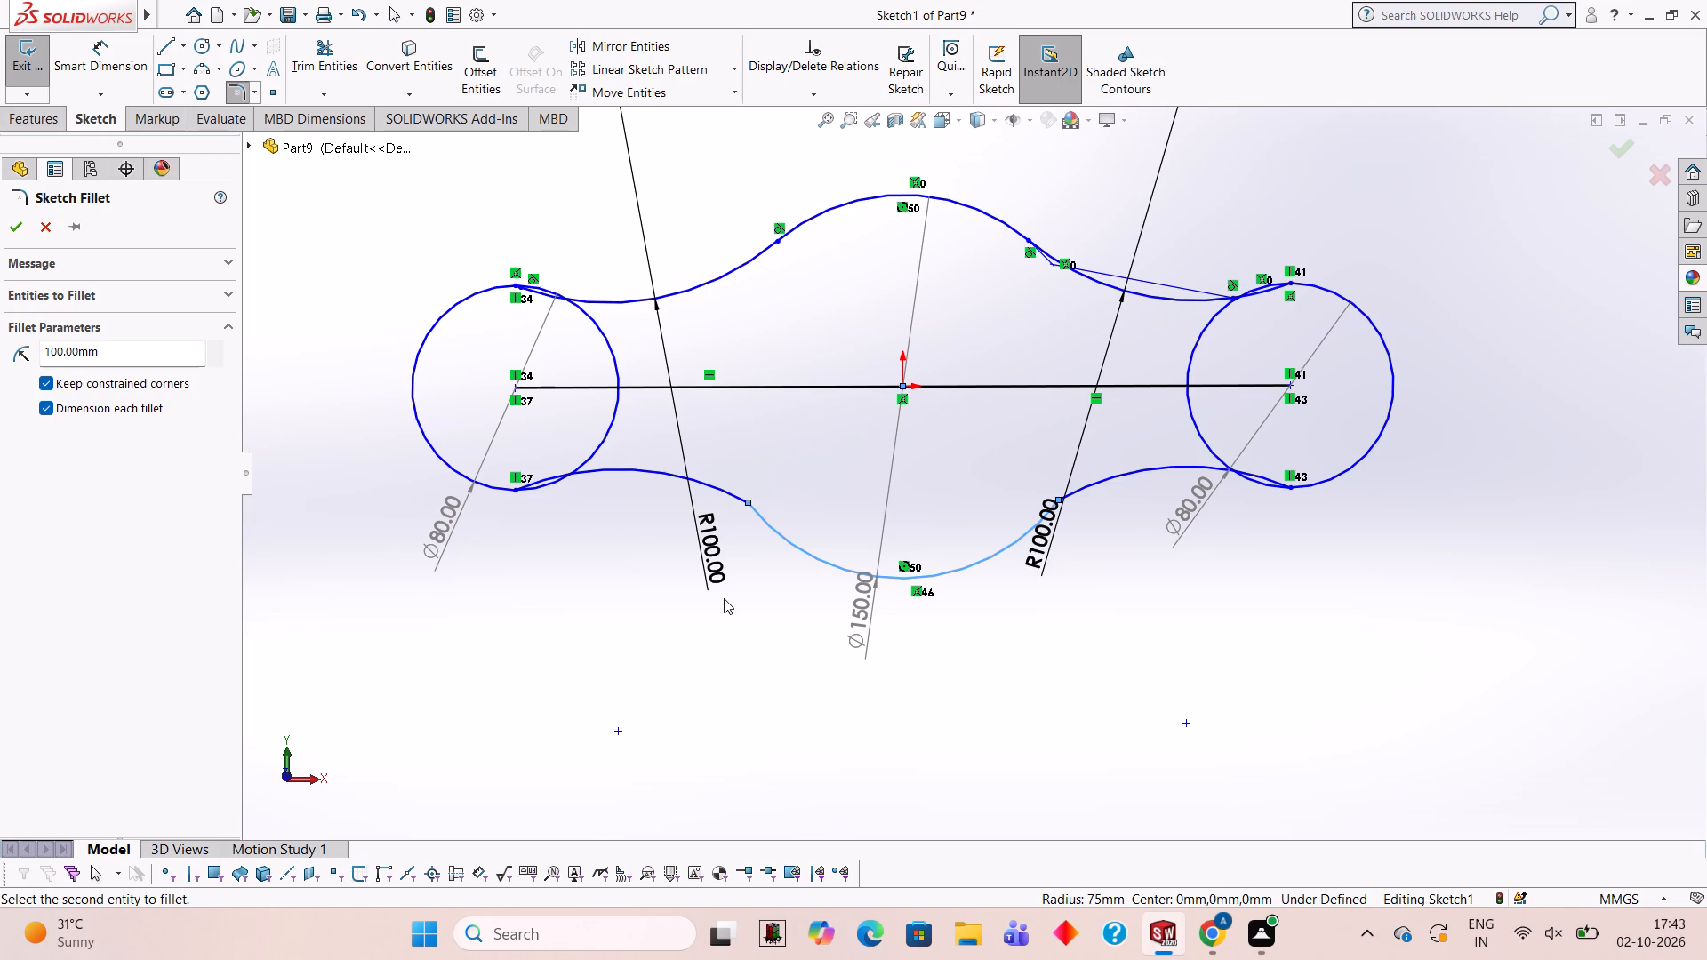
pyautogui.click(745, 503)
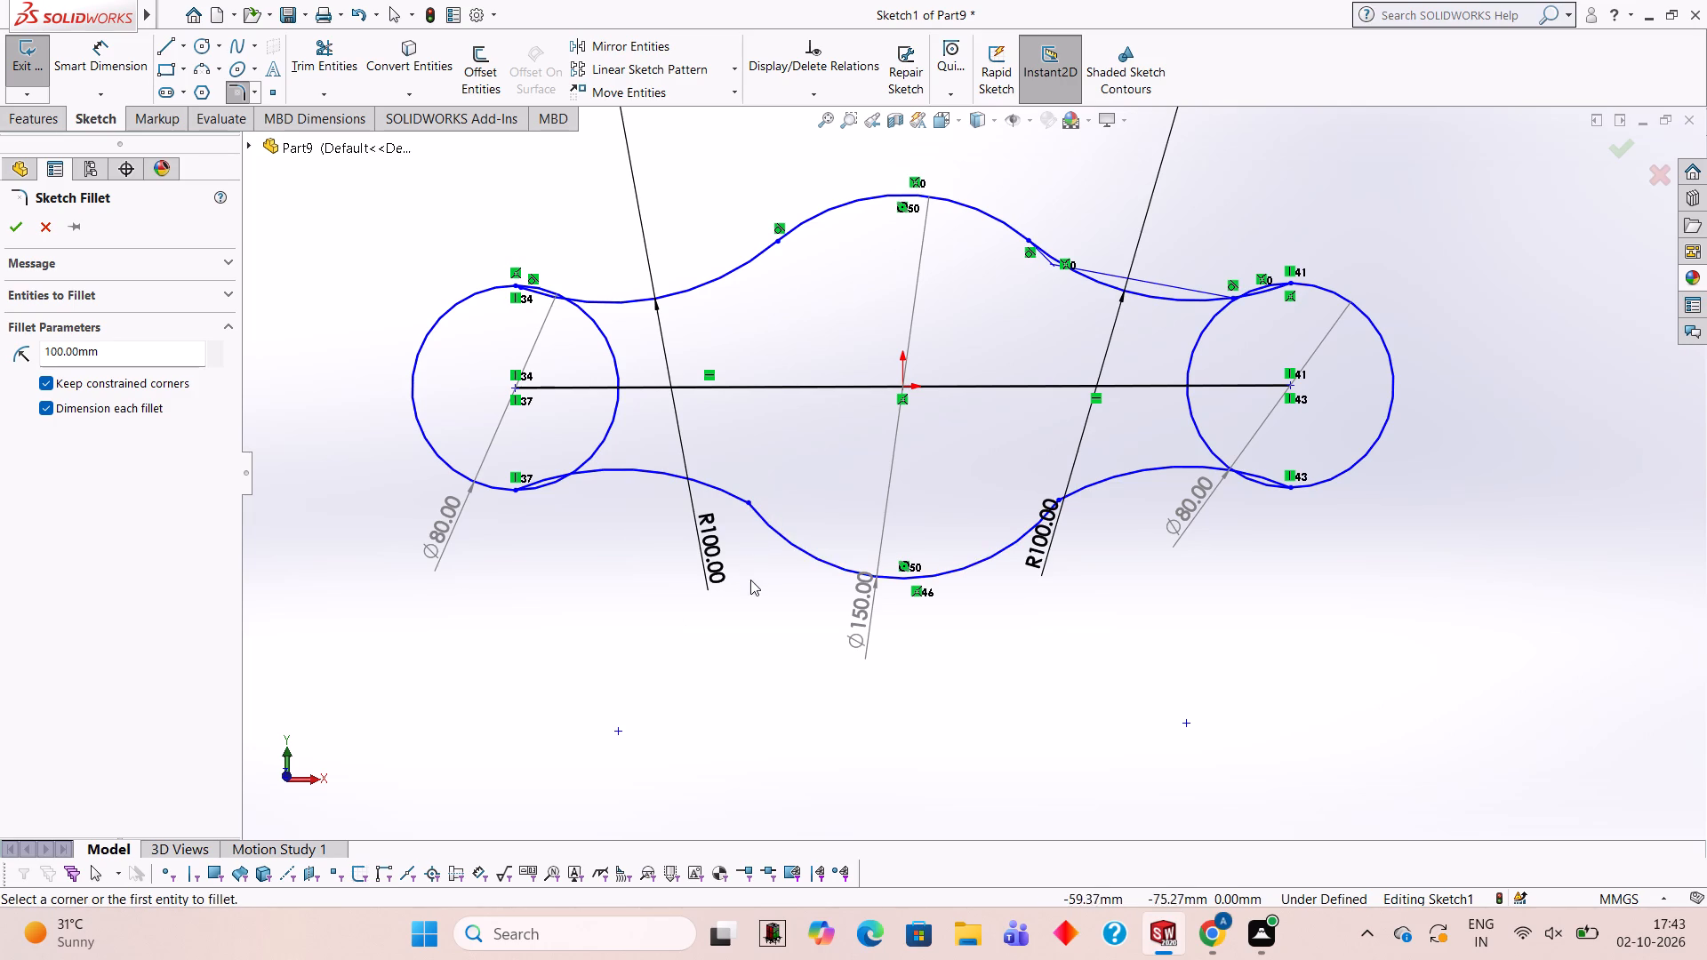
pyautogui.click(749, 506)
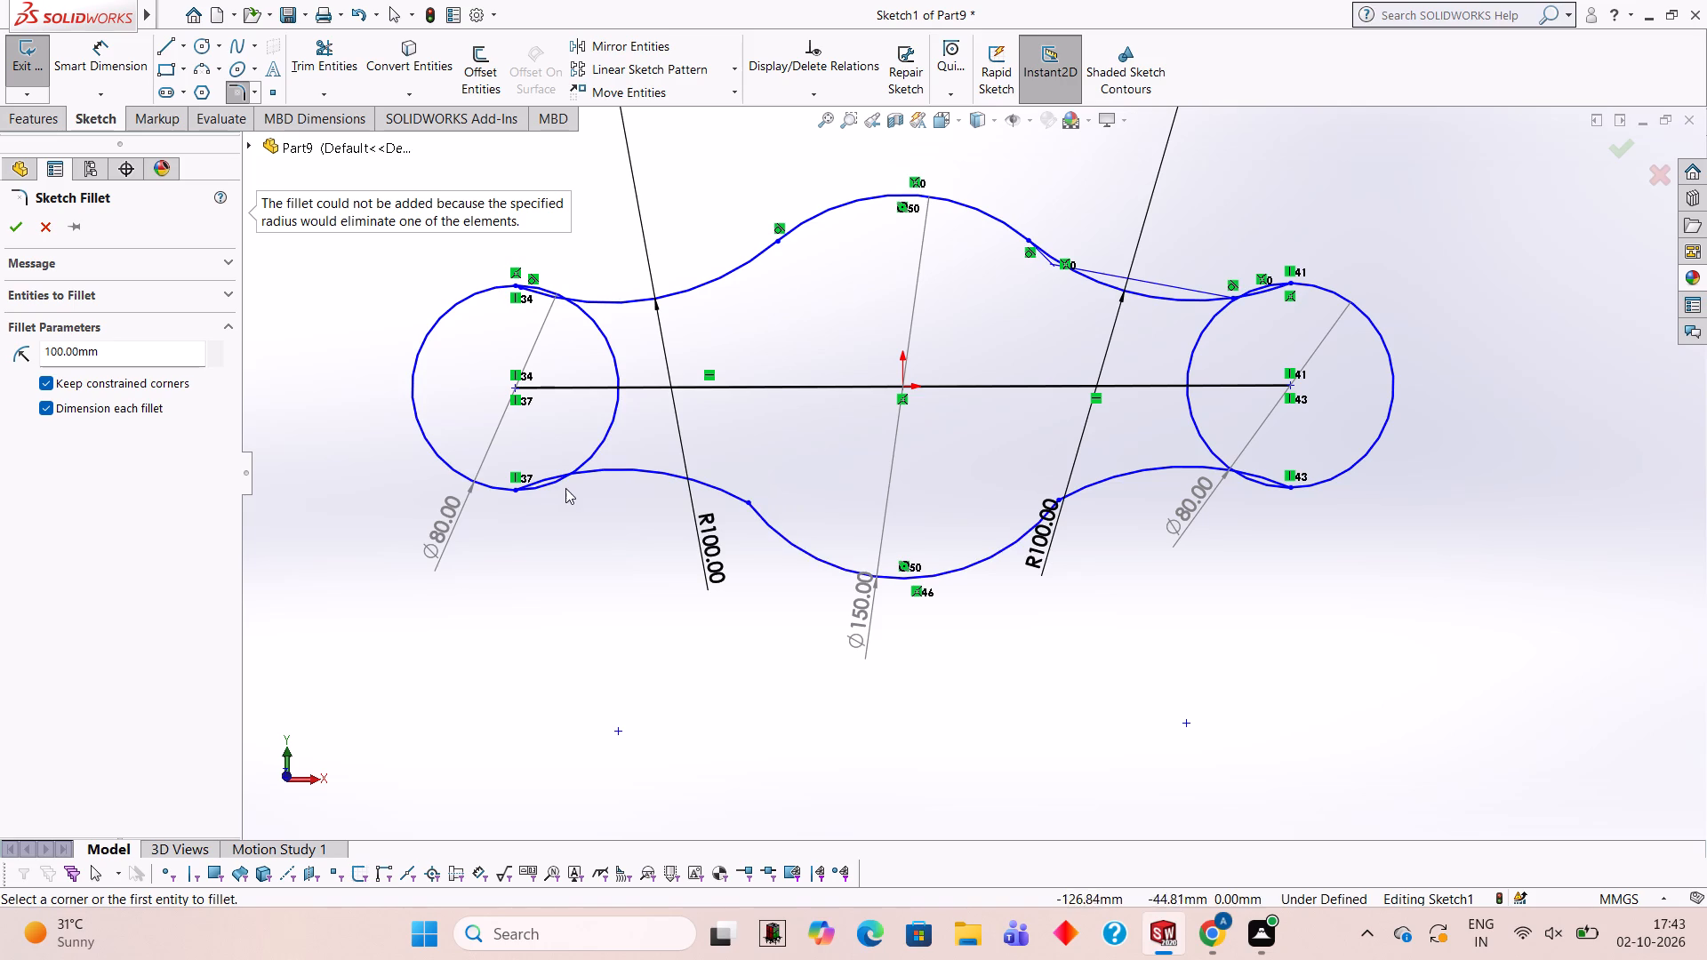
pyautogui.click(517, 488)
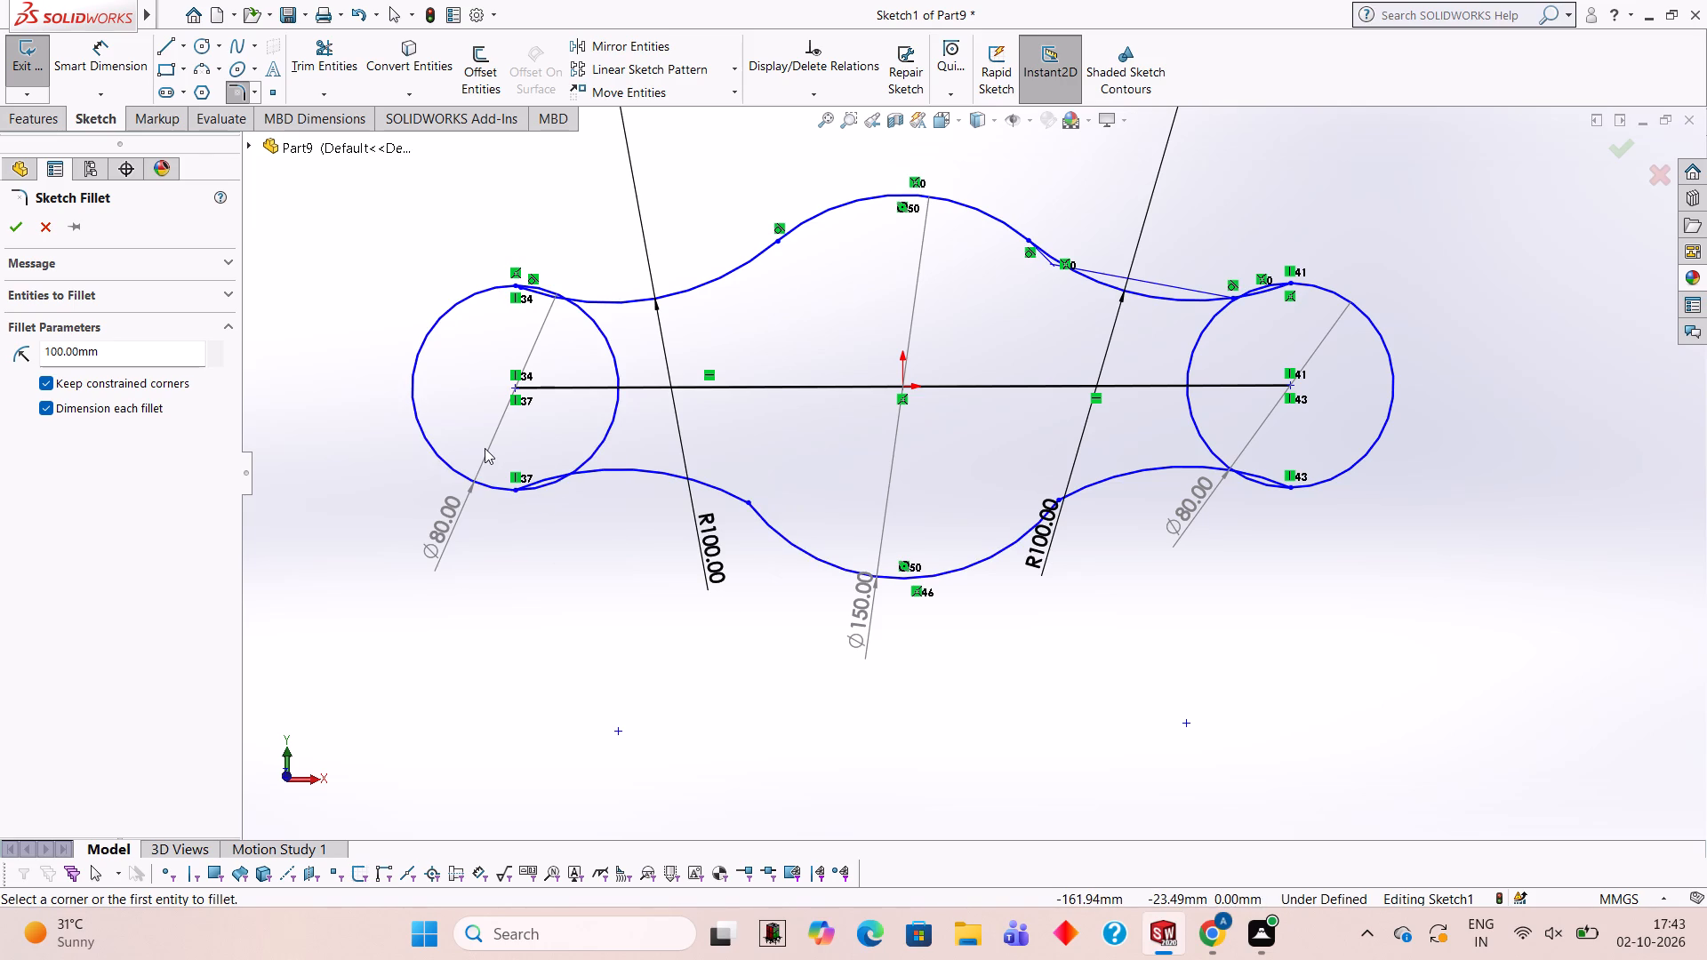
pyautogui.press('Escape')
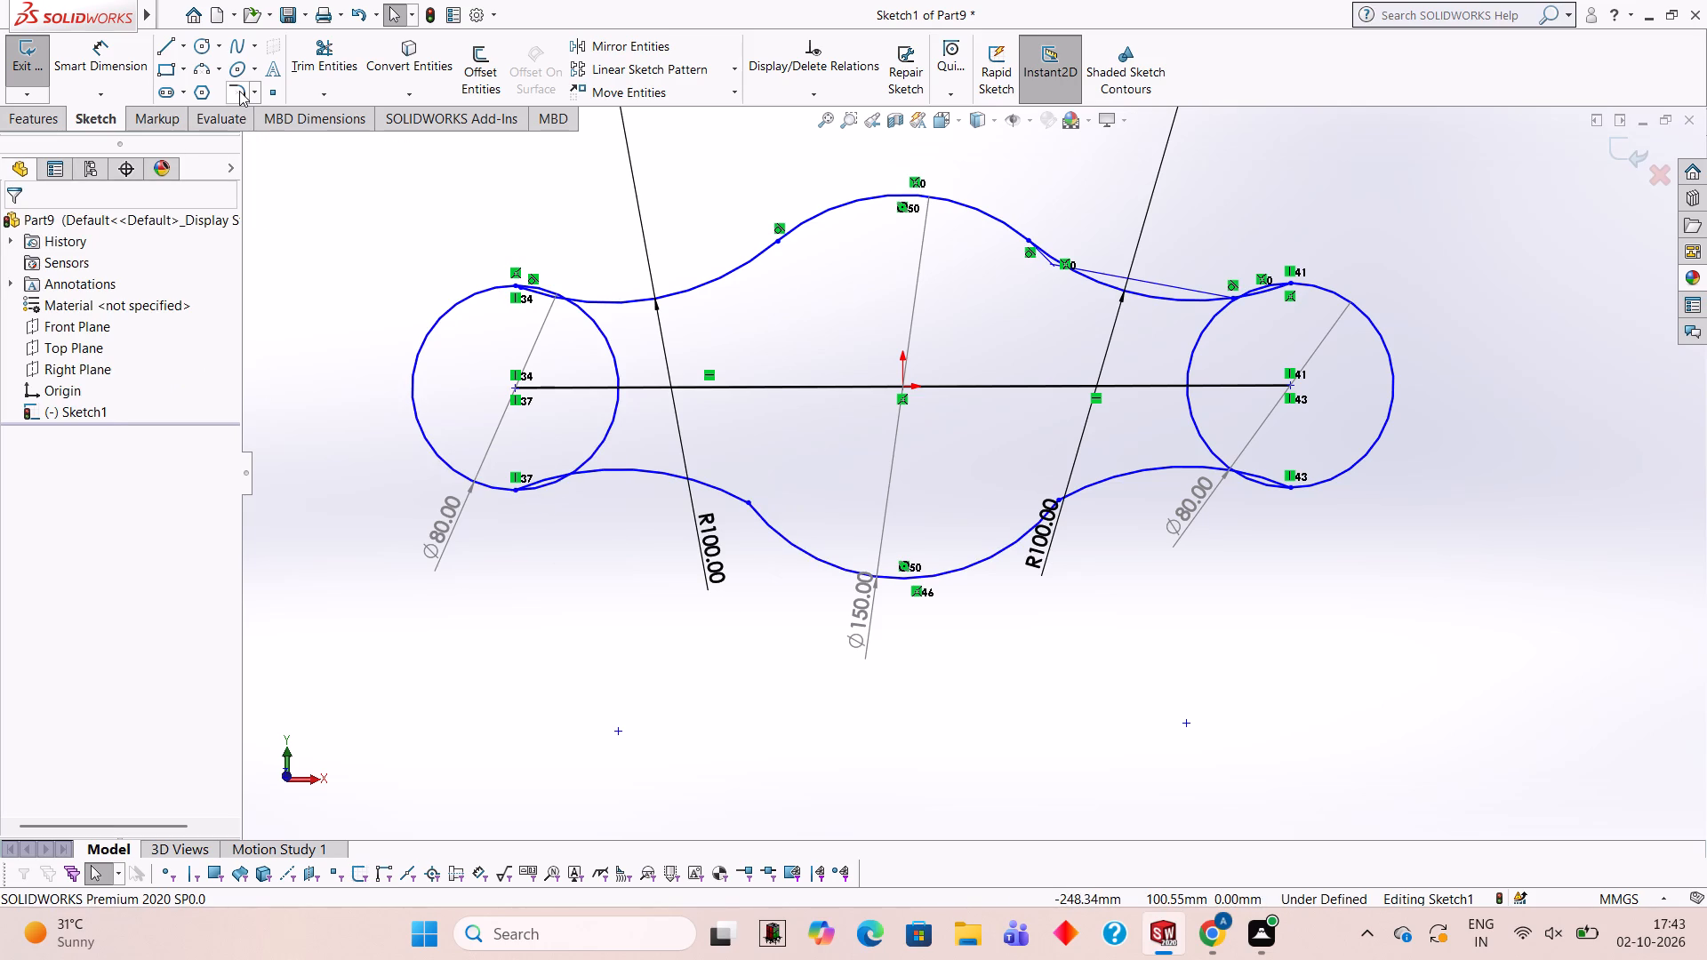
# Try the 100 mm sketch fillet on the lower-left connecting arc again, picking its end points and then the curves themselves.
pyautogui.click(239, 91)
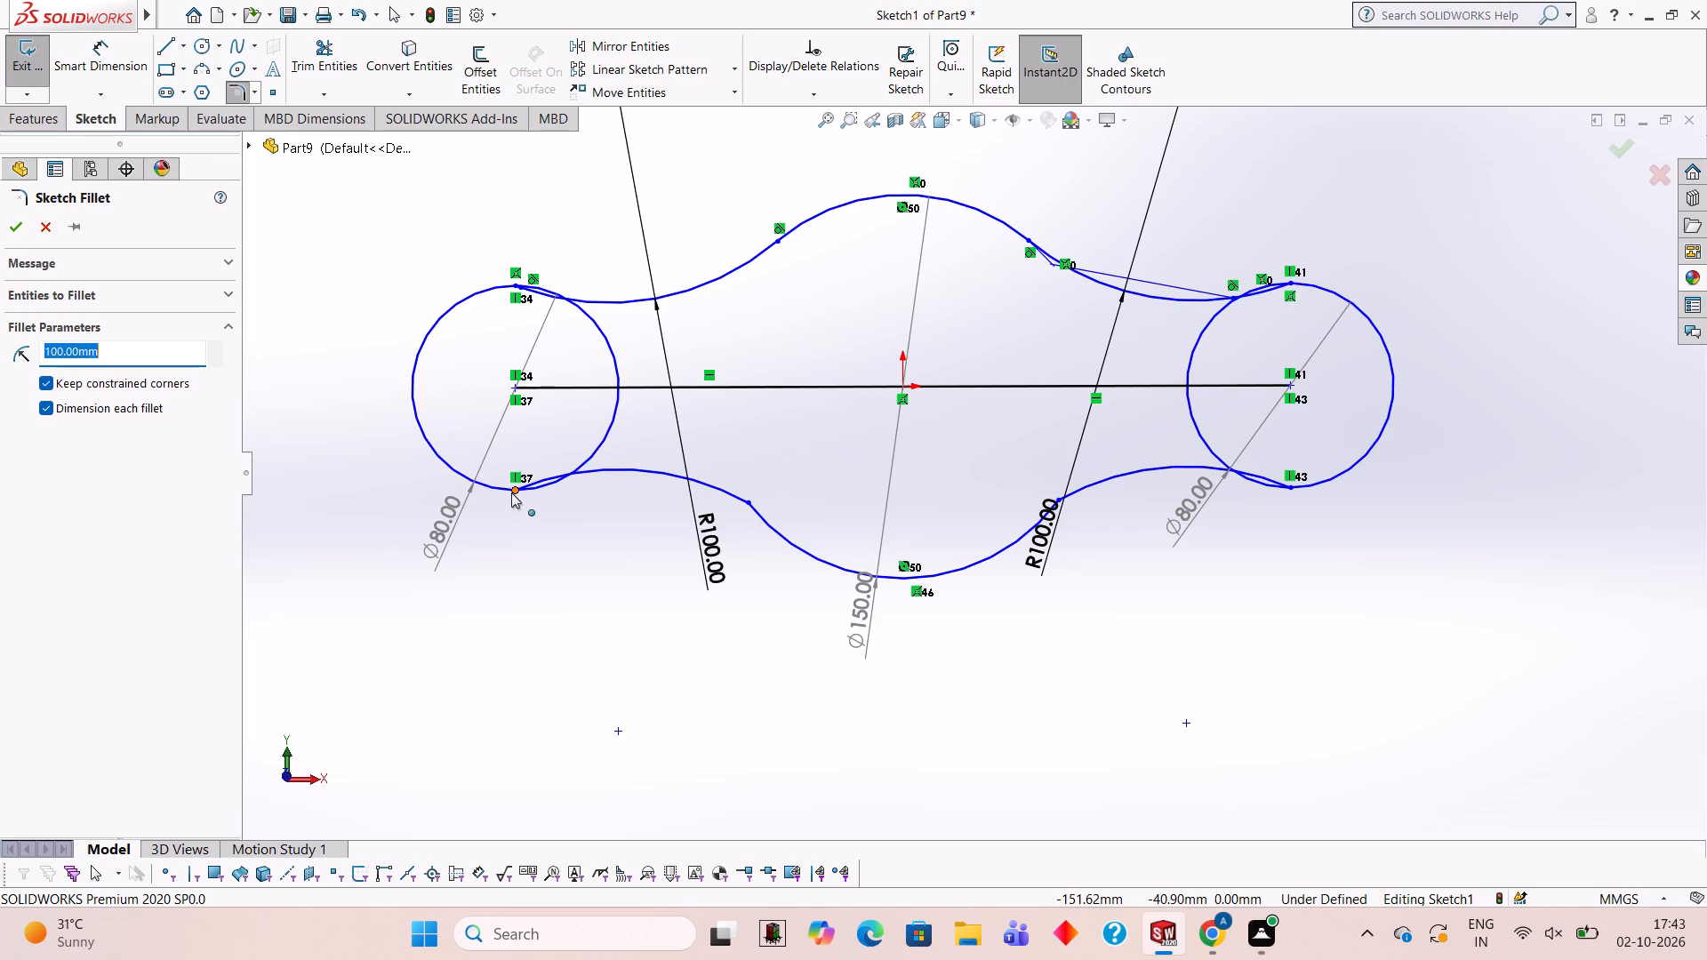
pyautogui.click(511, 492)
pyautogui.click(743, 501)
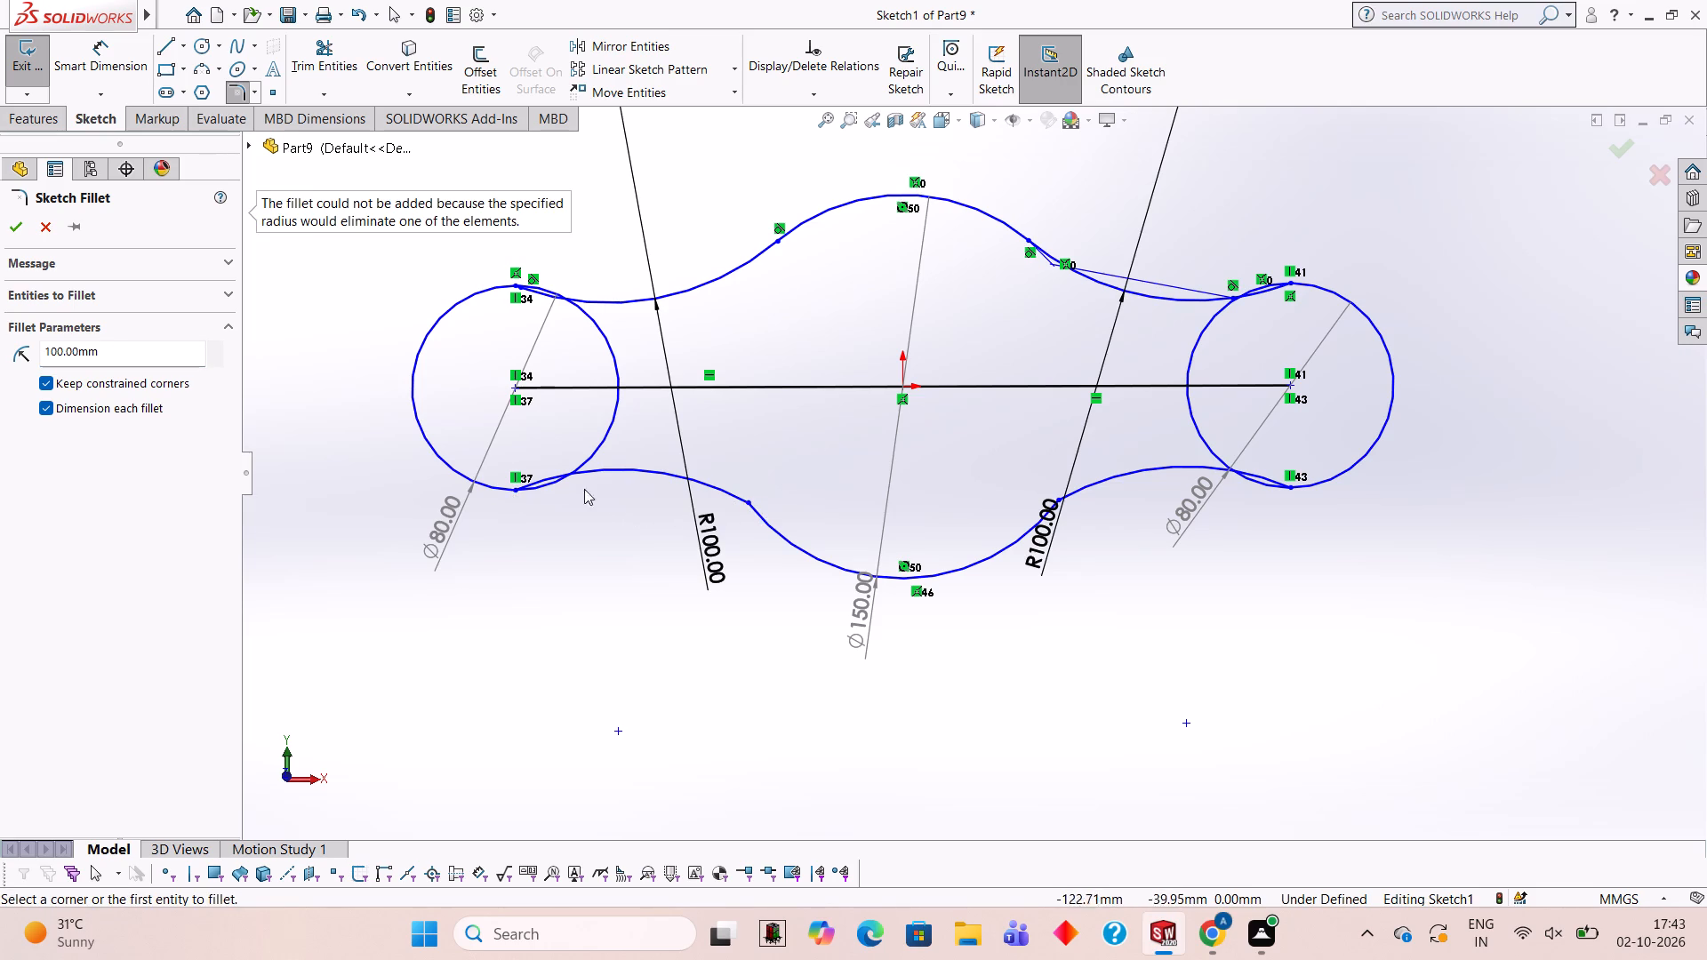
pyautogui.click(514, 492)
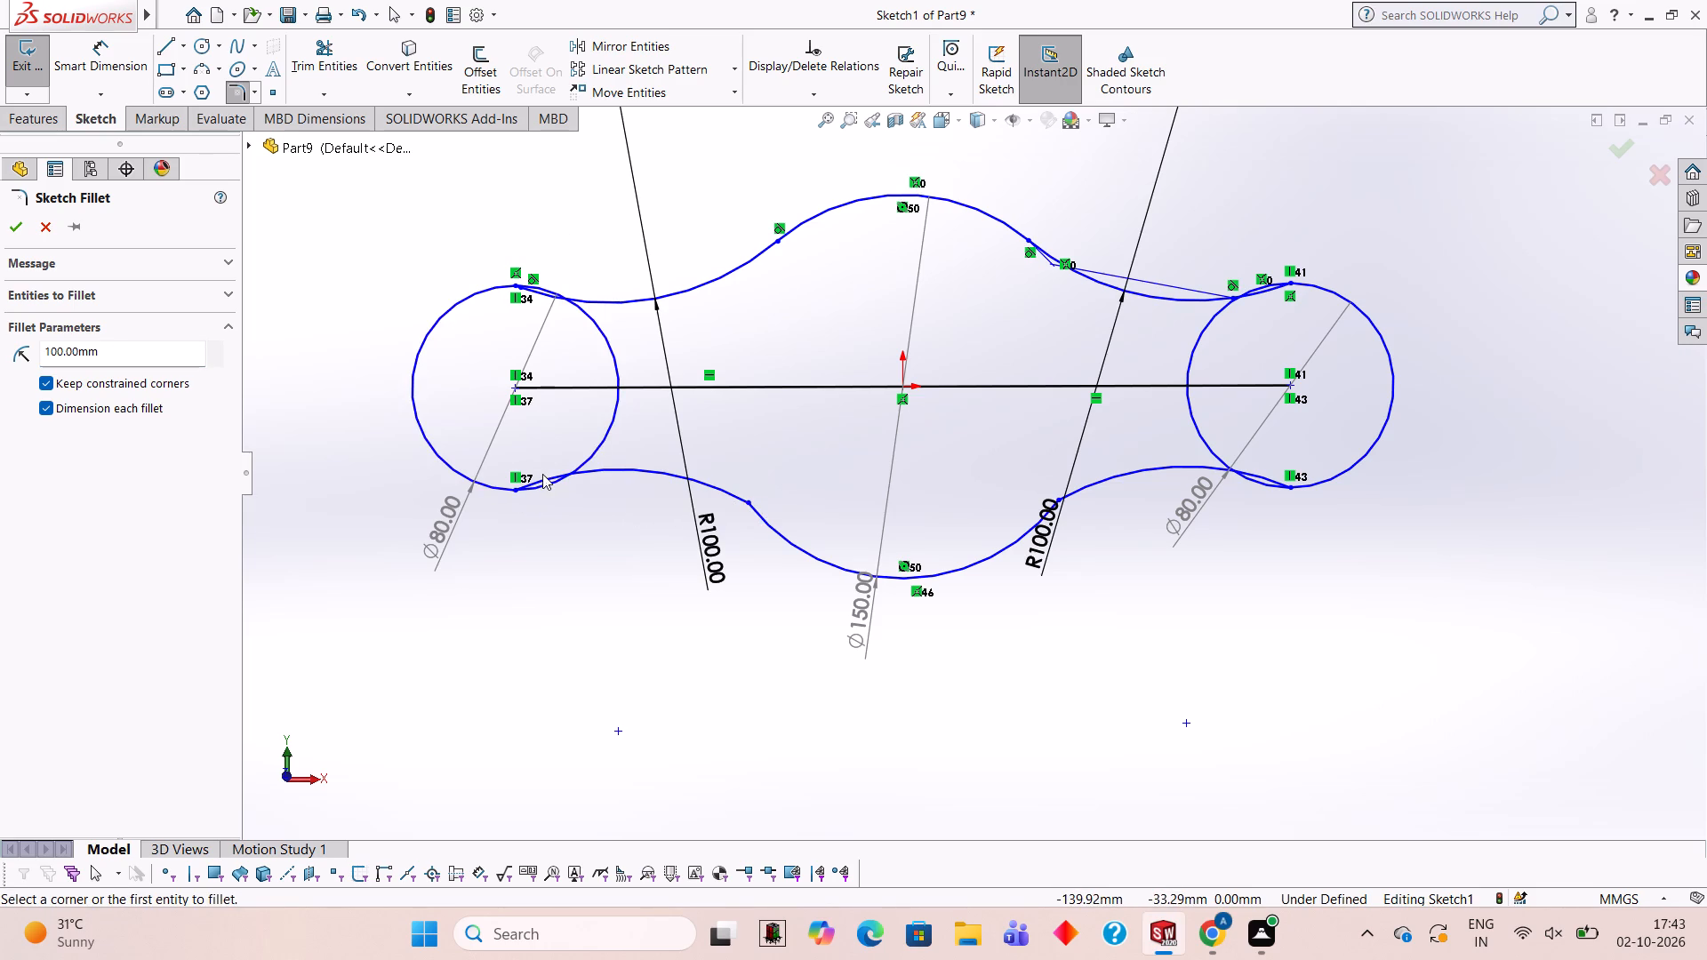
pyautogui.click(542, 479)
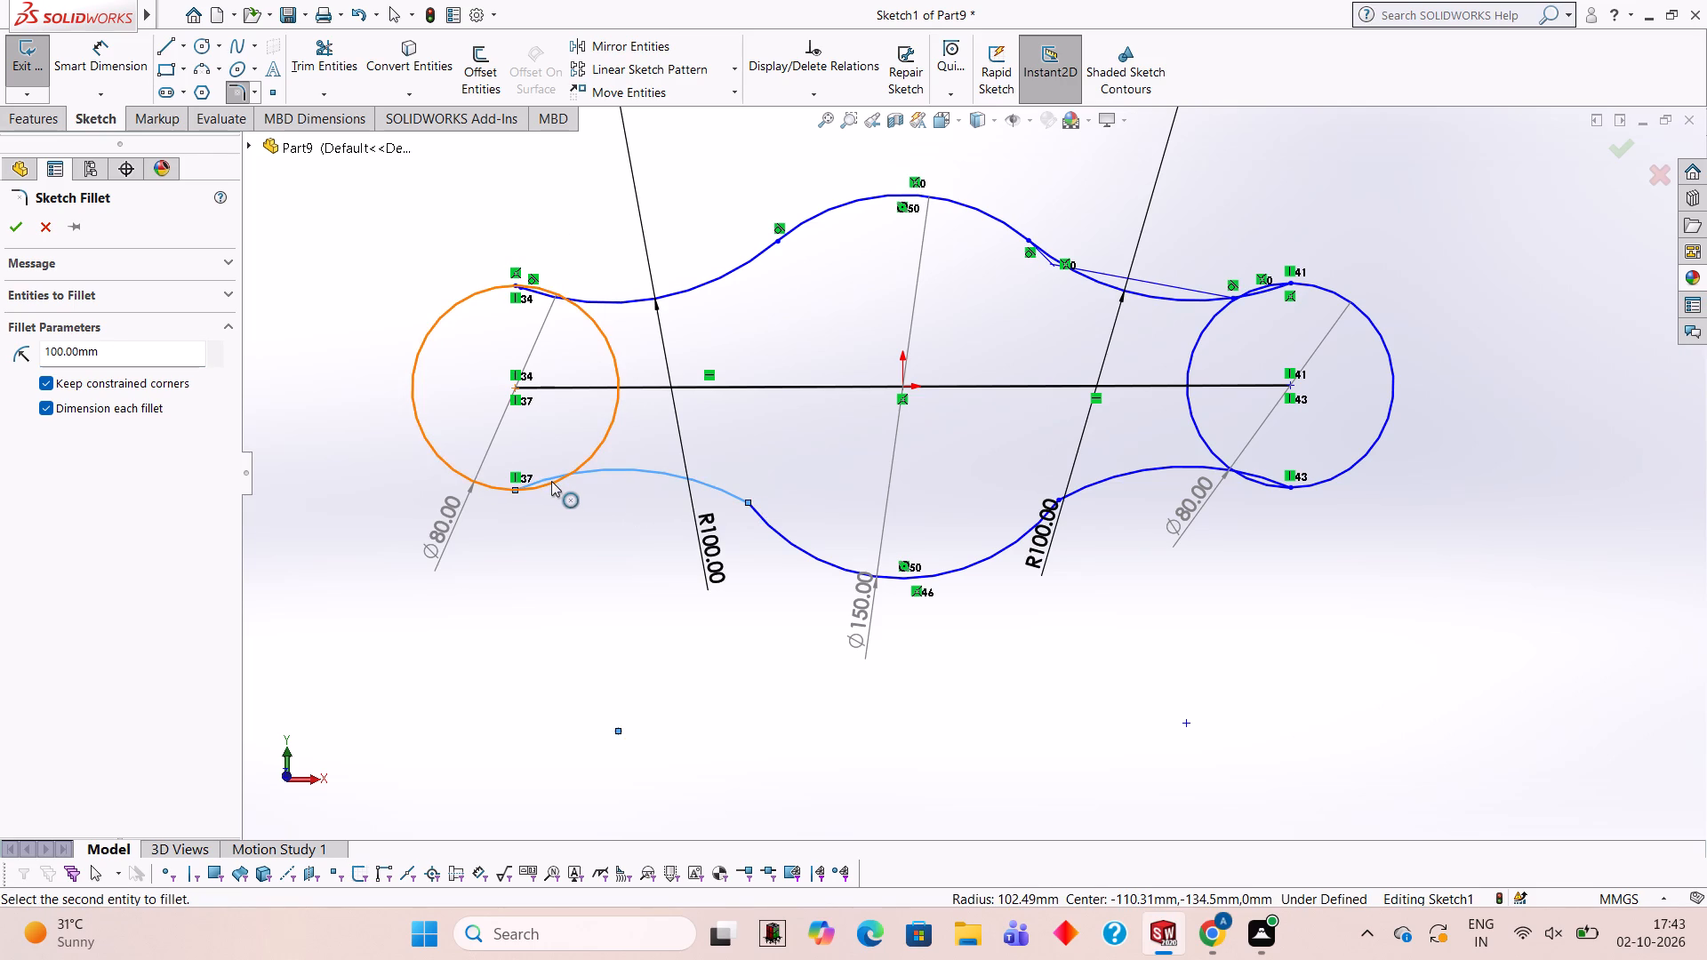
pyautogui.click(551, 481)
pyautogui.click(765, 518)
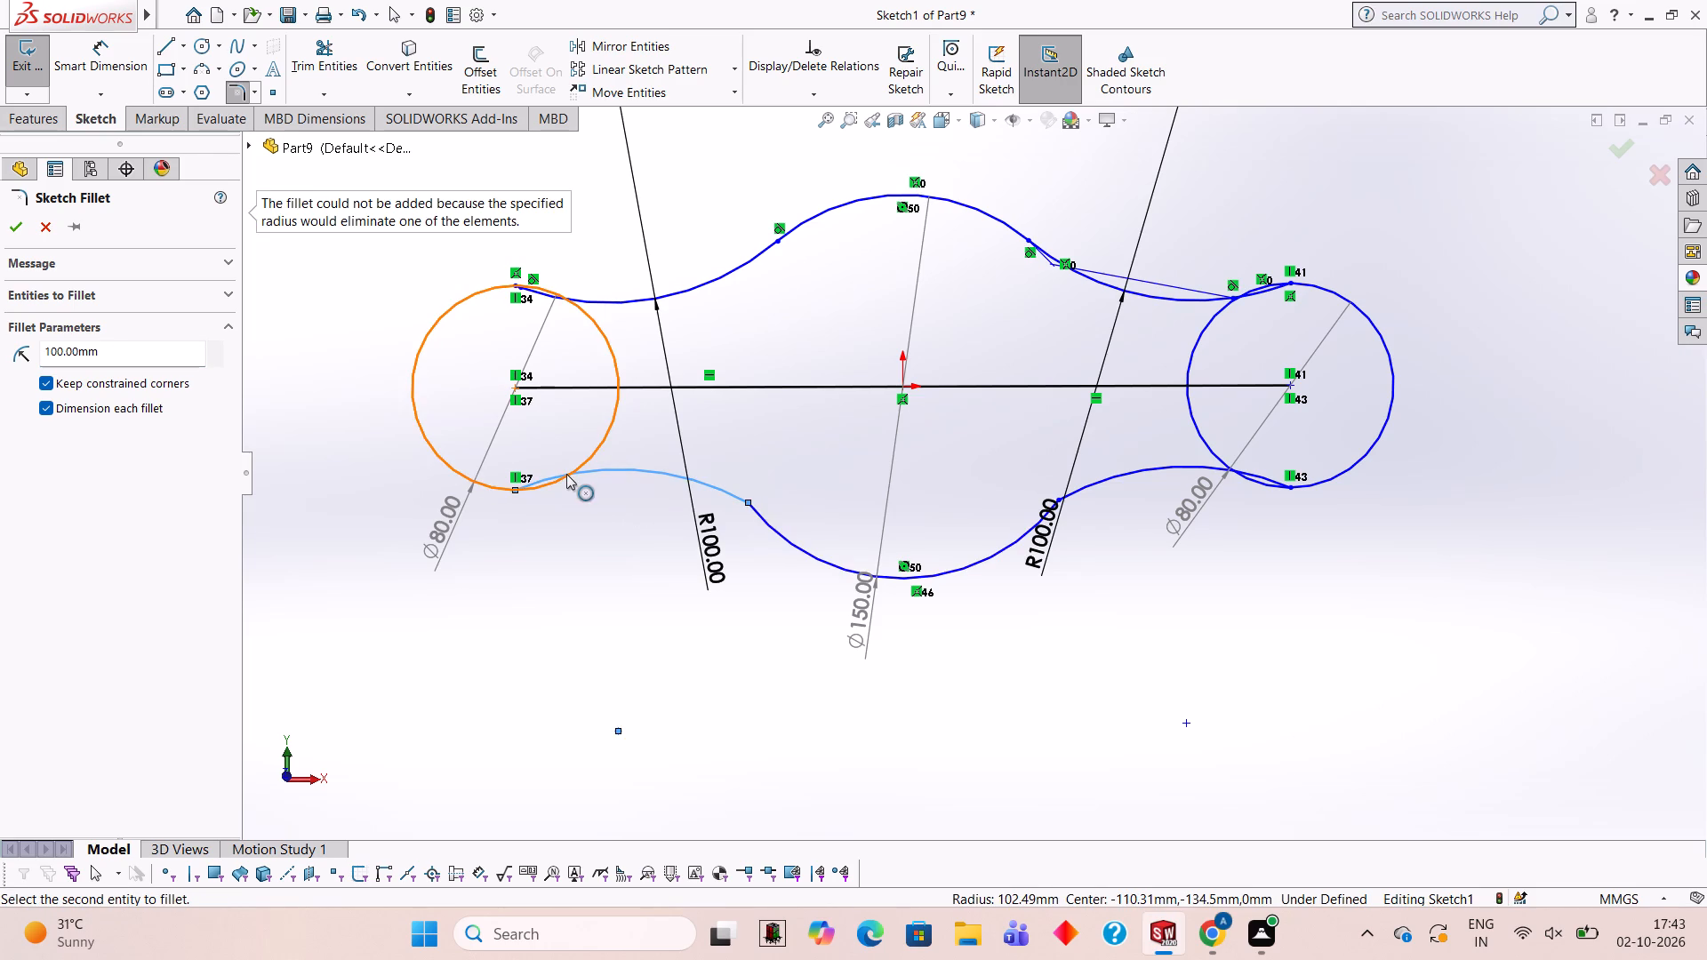
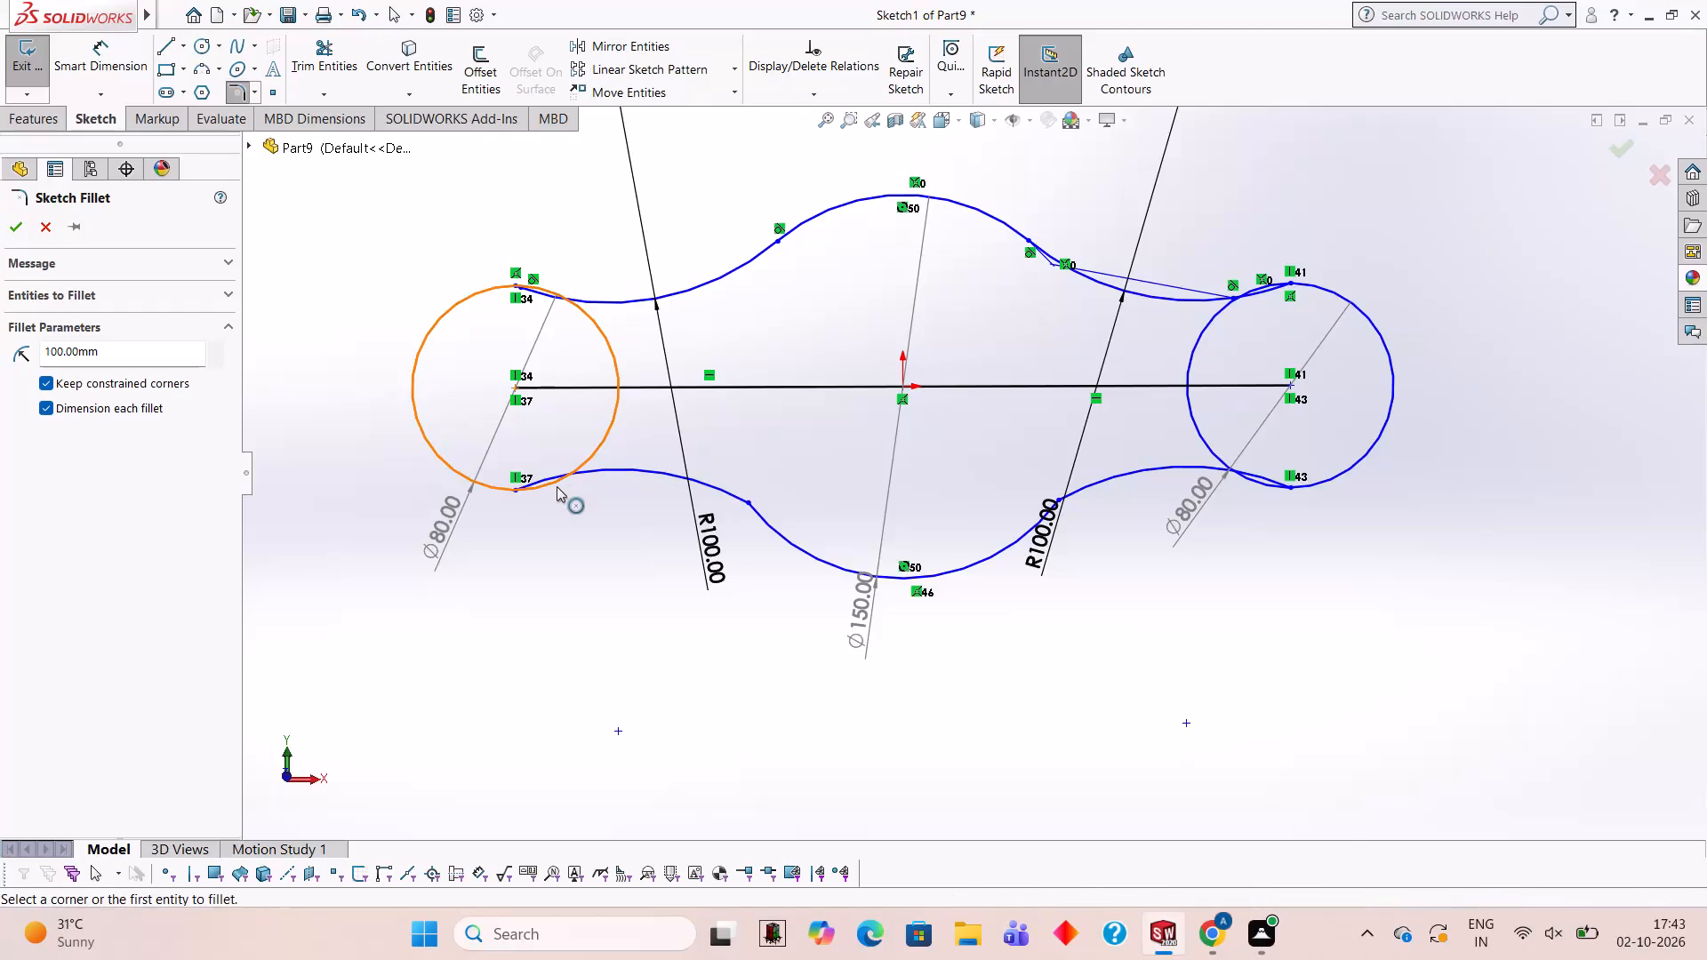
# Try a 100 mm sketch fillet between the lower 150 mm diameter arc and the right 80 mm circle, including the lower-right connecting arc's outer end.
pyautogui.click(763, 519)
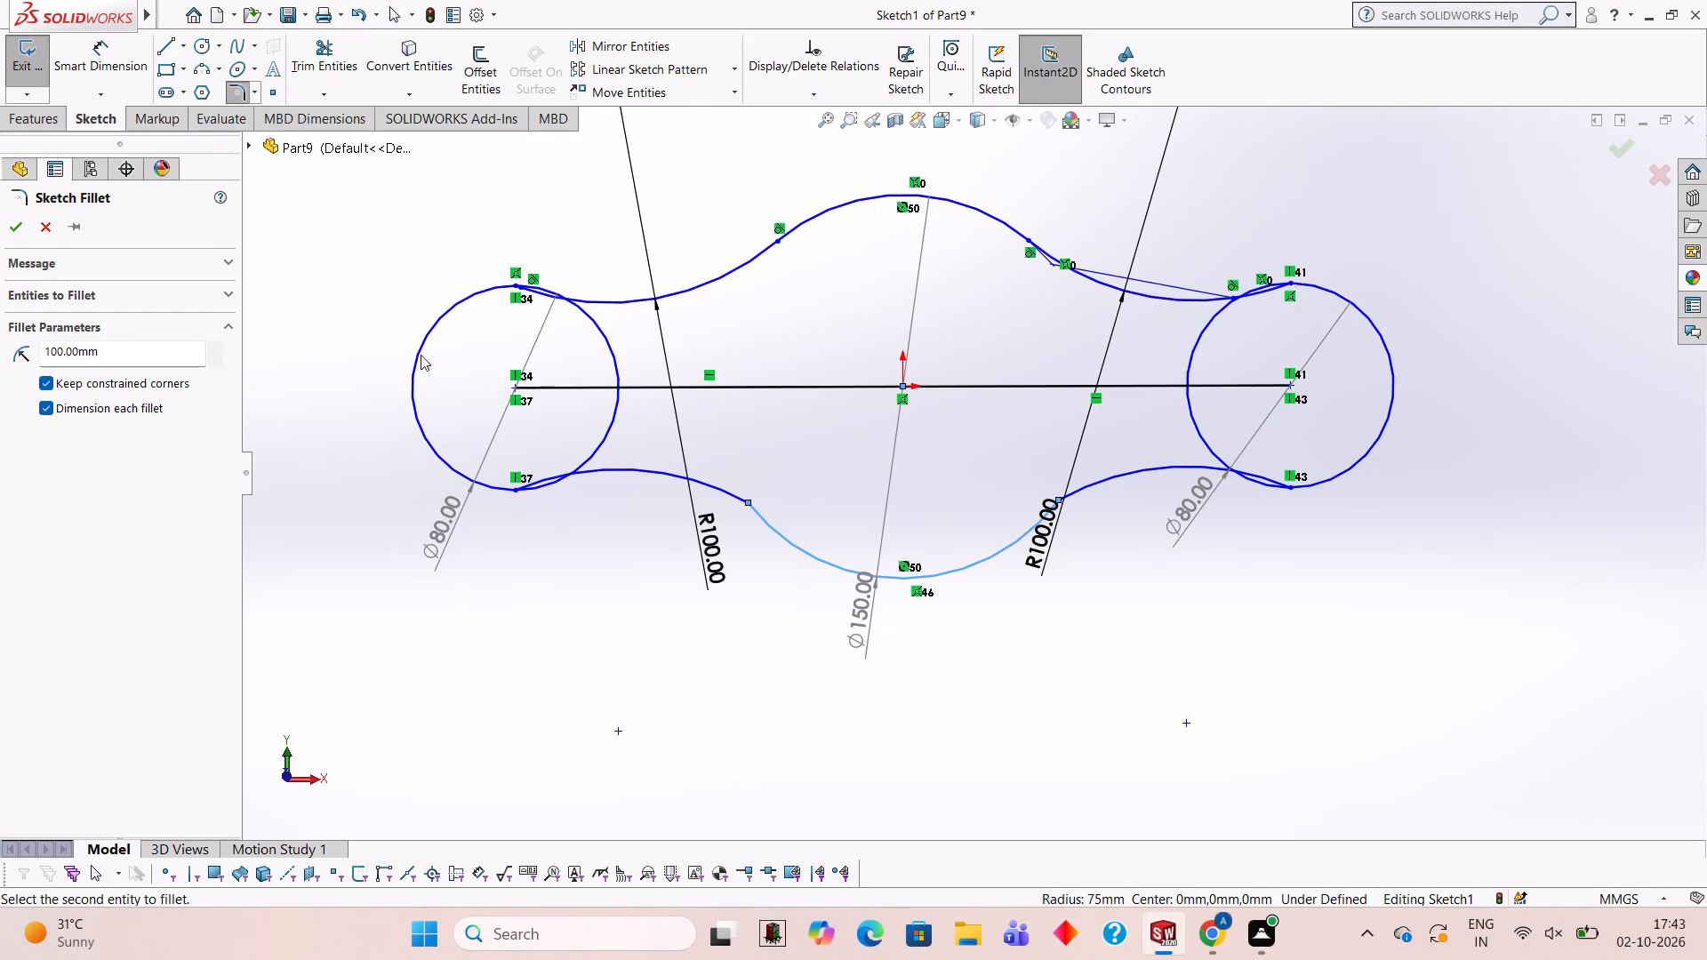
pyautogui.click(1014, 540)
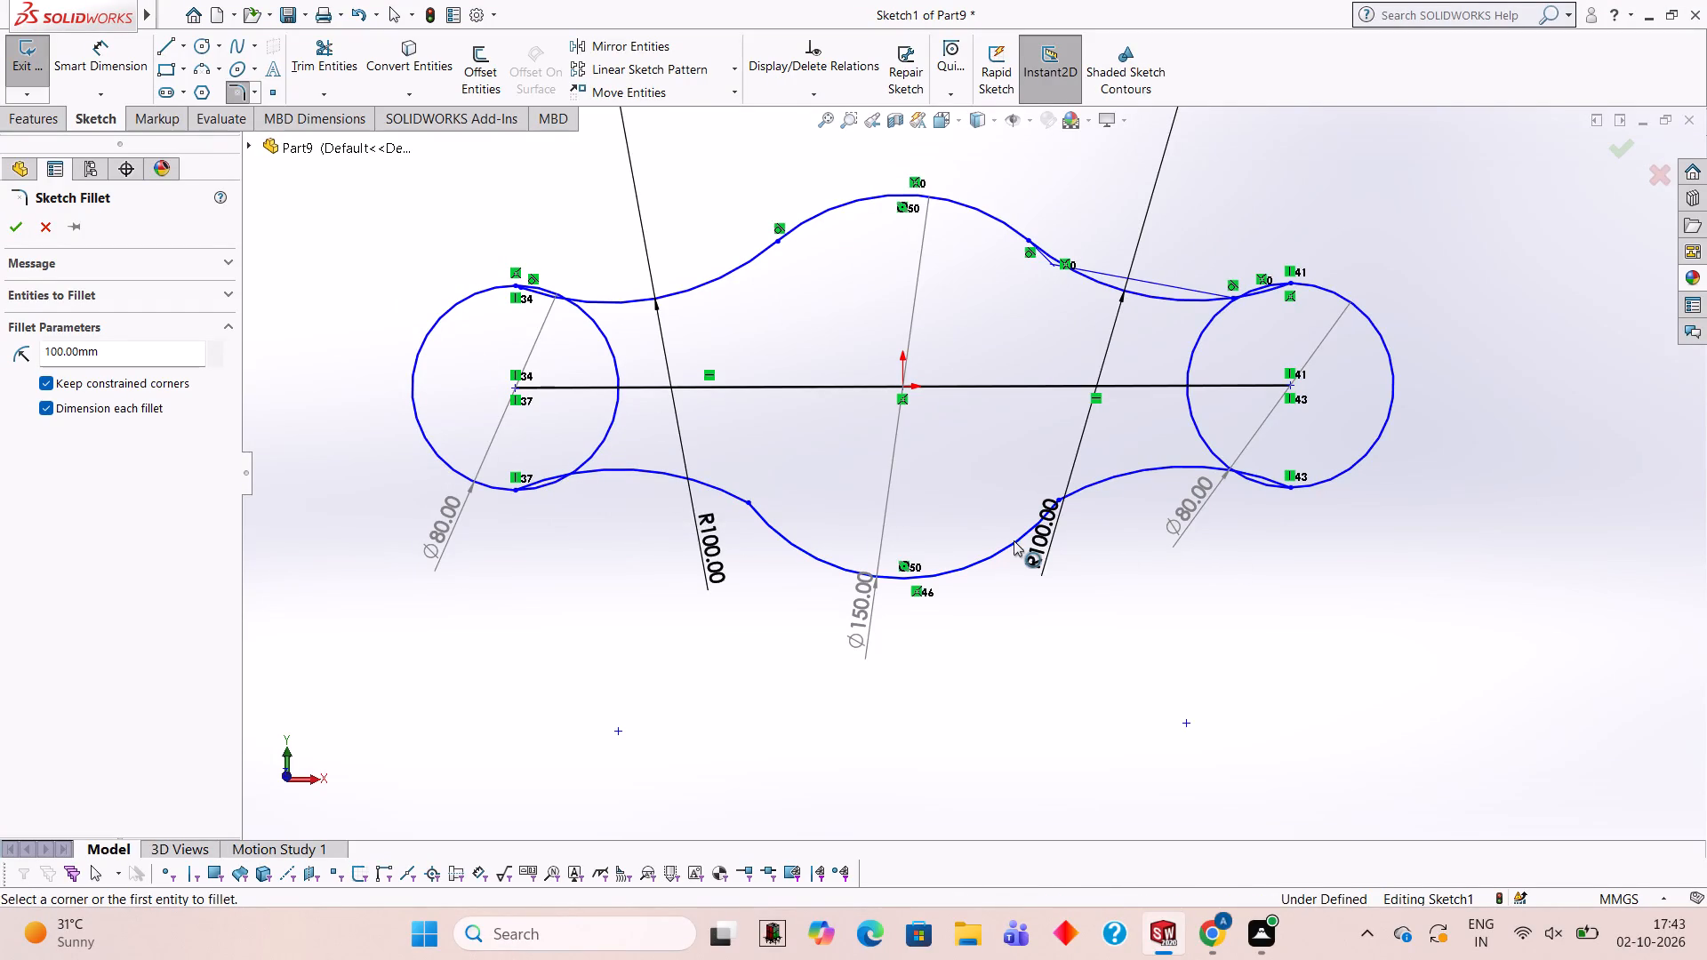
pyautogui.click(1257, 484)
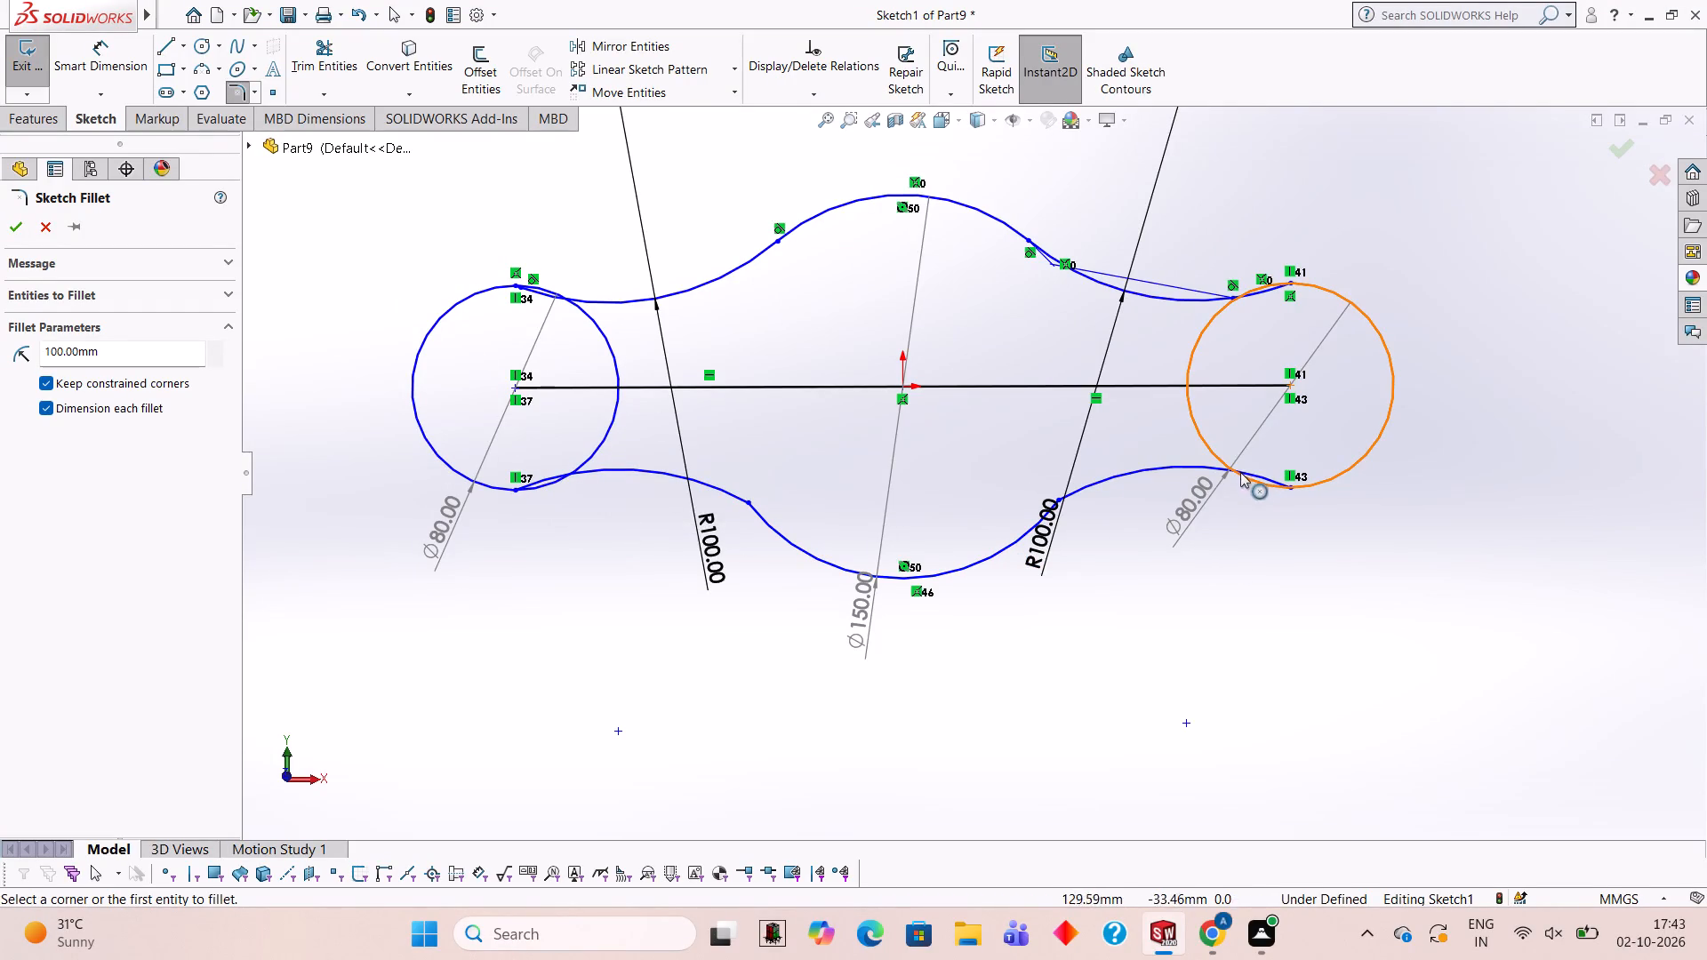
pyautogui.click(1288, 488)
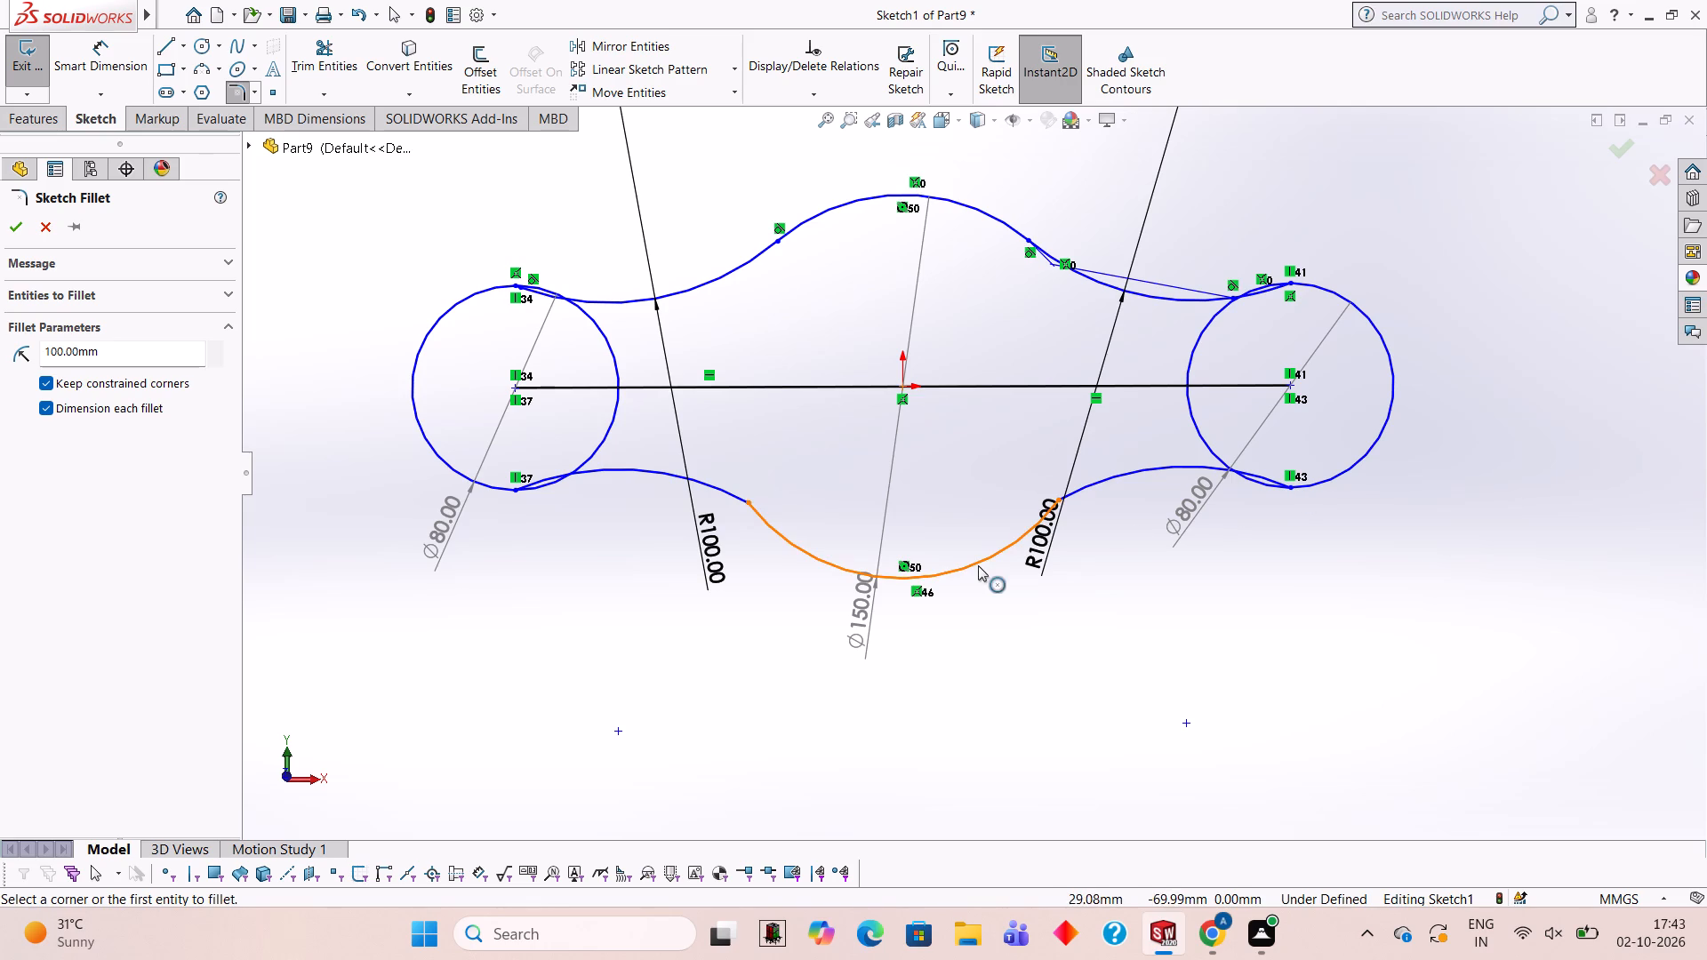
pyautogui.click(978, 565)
# Trim the overlapping ends of the upper-left and upper-right connecting arcs back to where they cross the 80 mm circles.
pyautogui.click(340, 76)
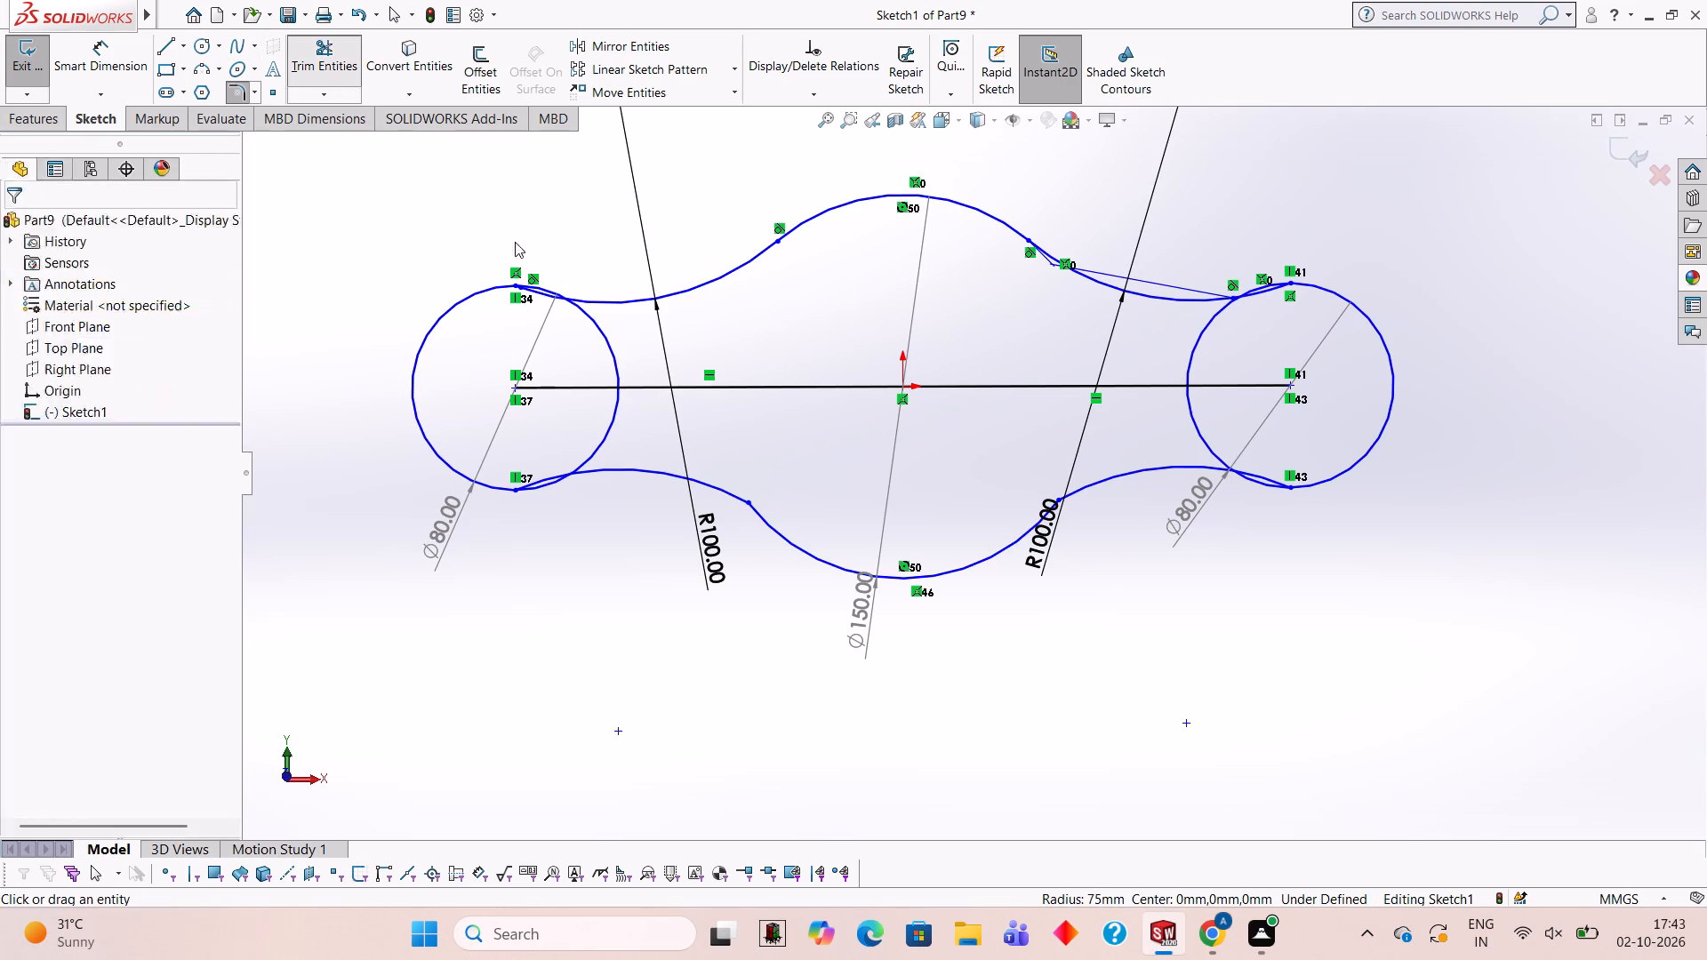
pyautogui.click(540, 295)
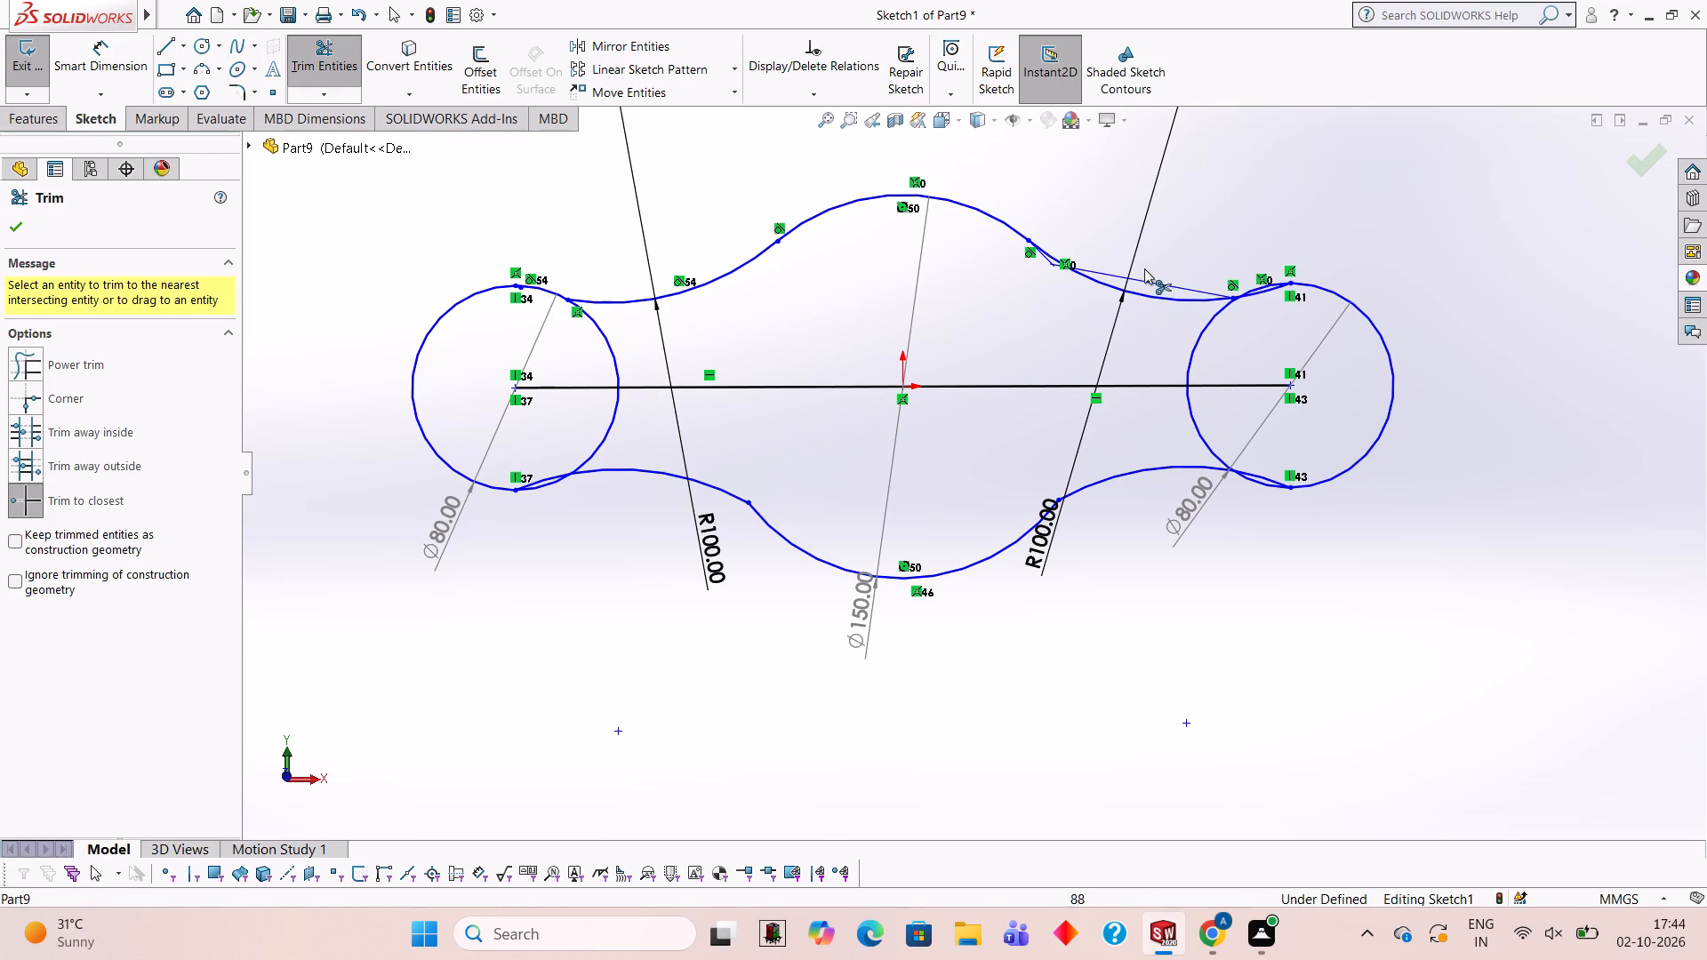
pyautogui.click(1265, 292)
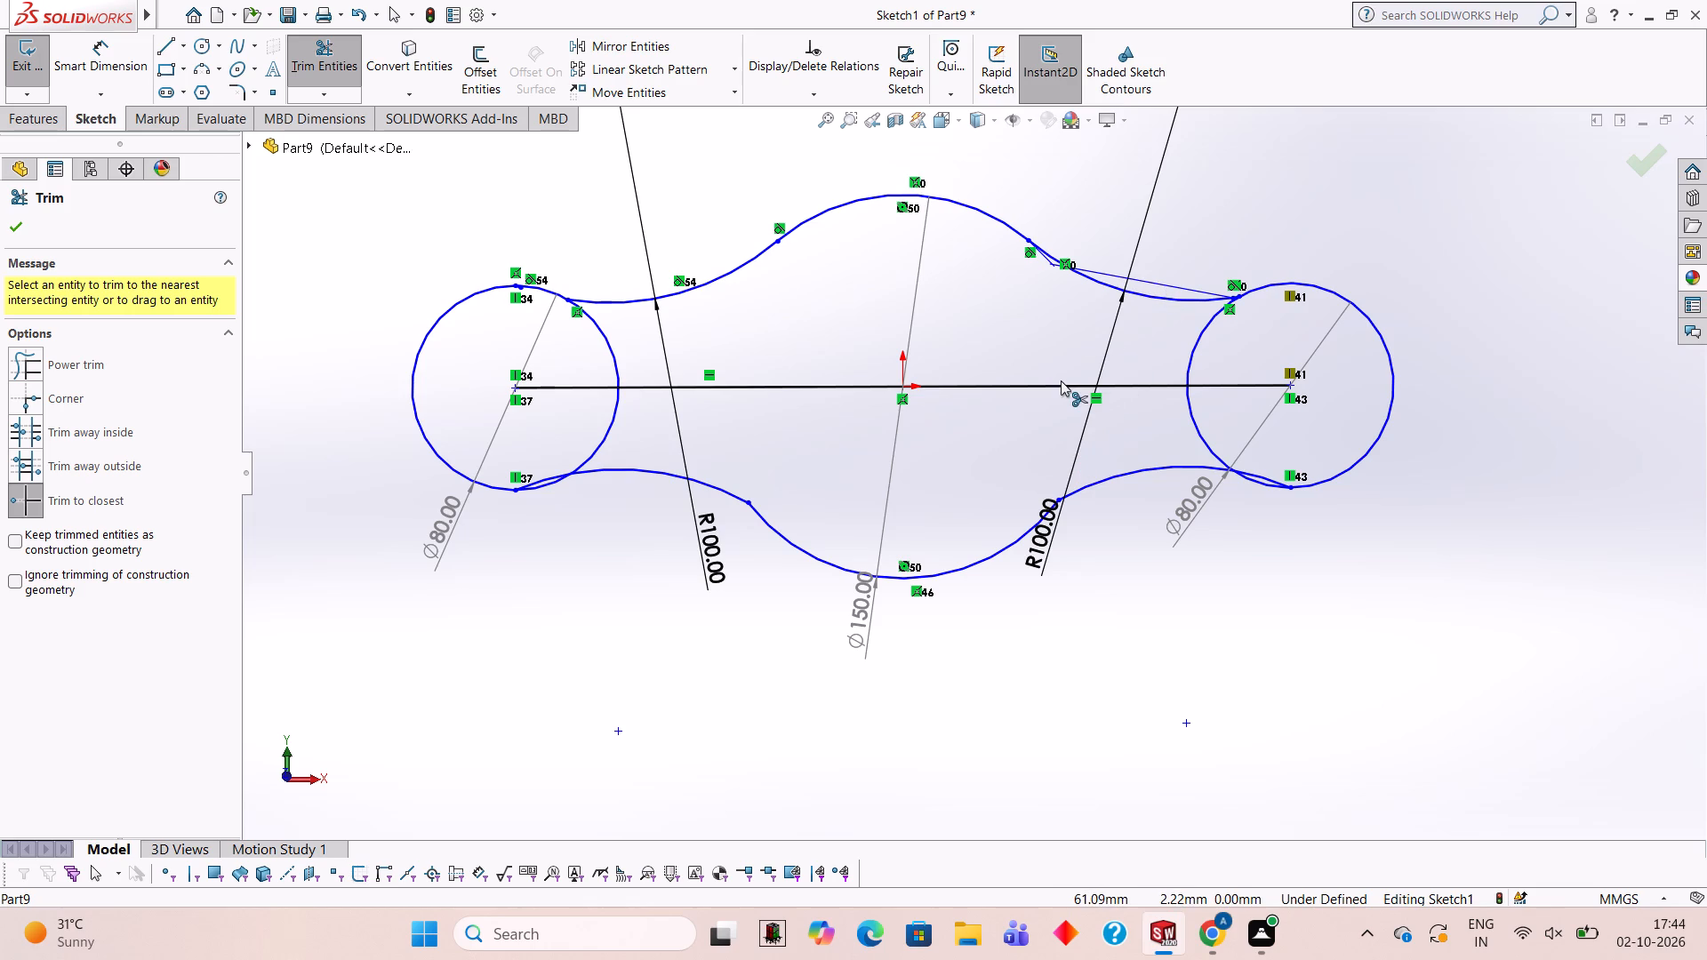
# Examine the upper-right connecting arc's junctions with the right 80 mm circle and the upper 150 mm diameter arc, including the stray thin lines.
pyautogui.scroll(-6, 1334, 338)
pyautogui.scroll(-4, 1113, 308)
pyautogui.scroll(-1, 1204, 447)
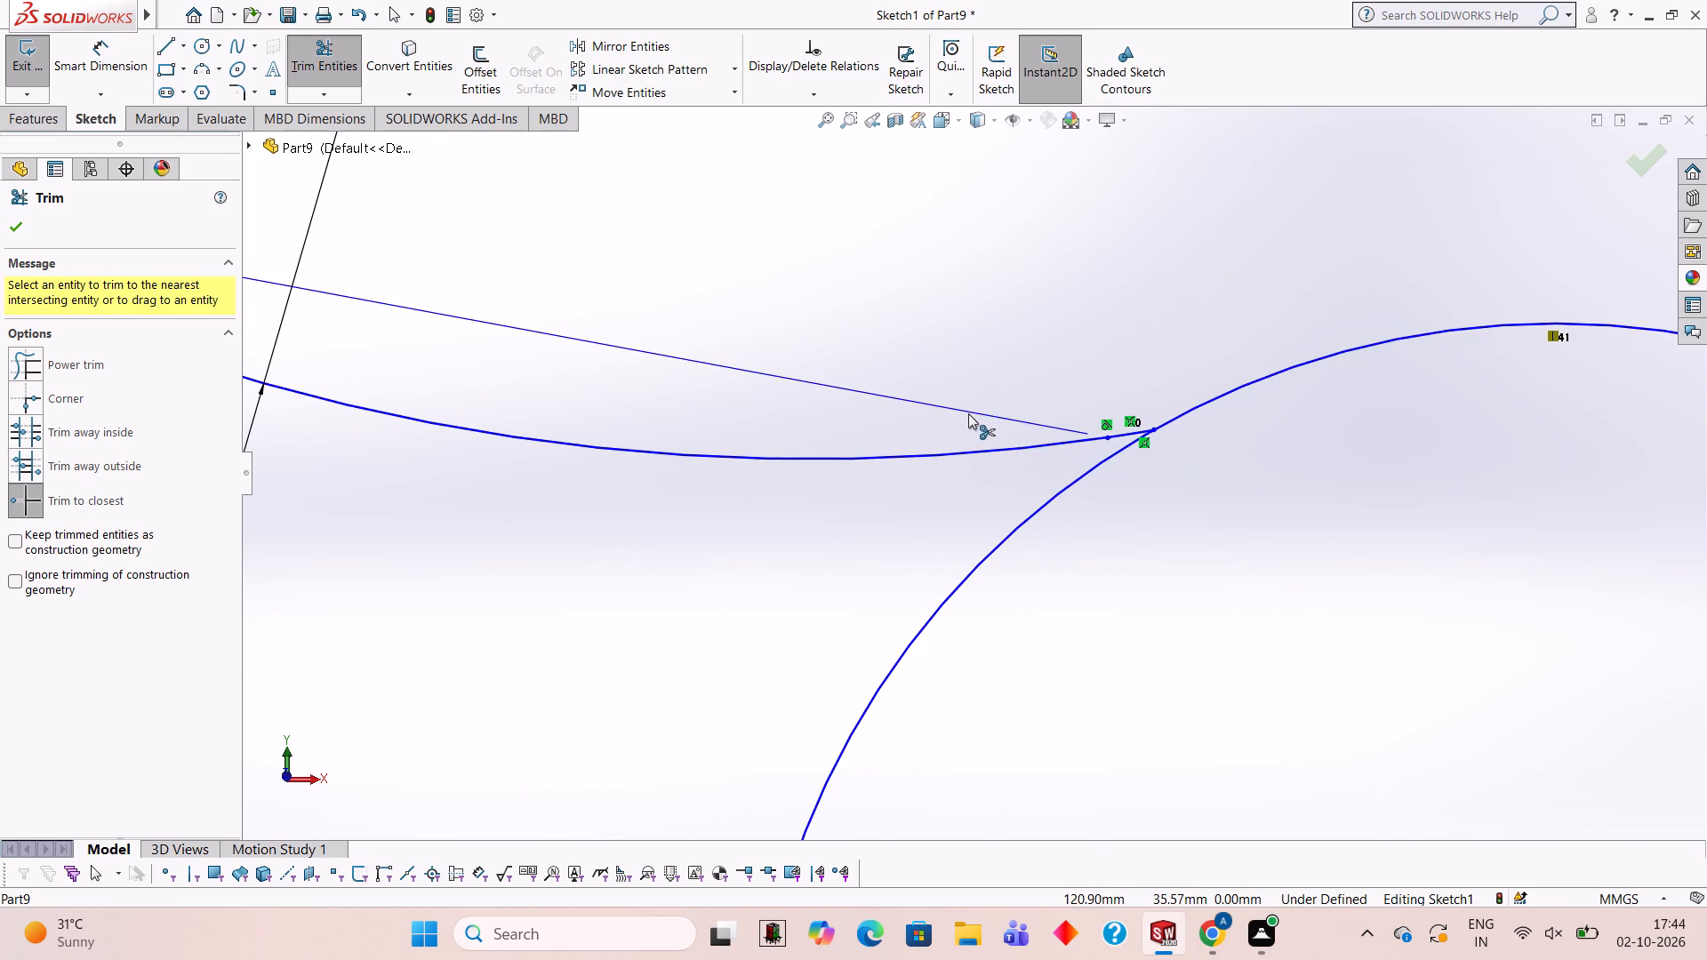
pyautogui.scroll(3, 993, 399)
pyautogui.scroll(4, 553, 382)
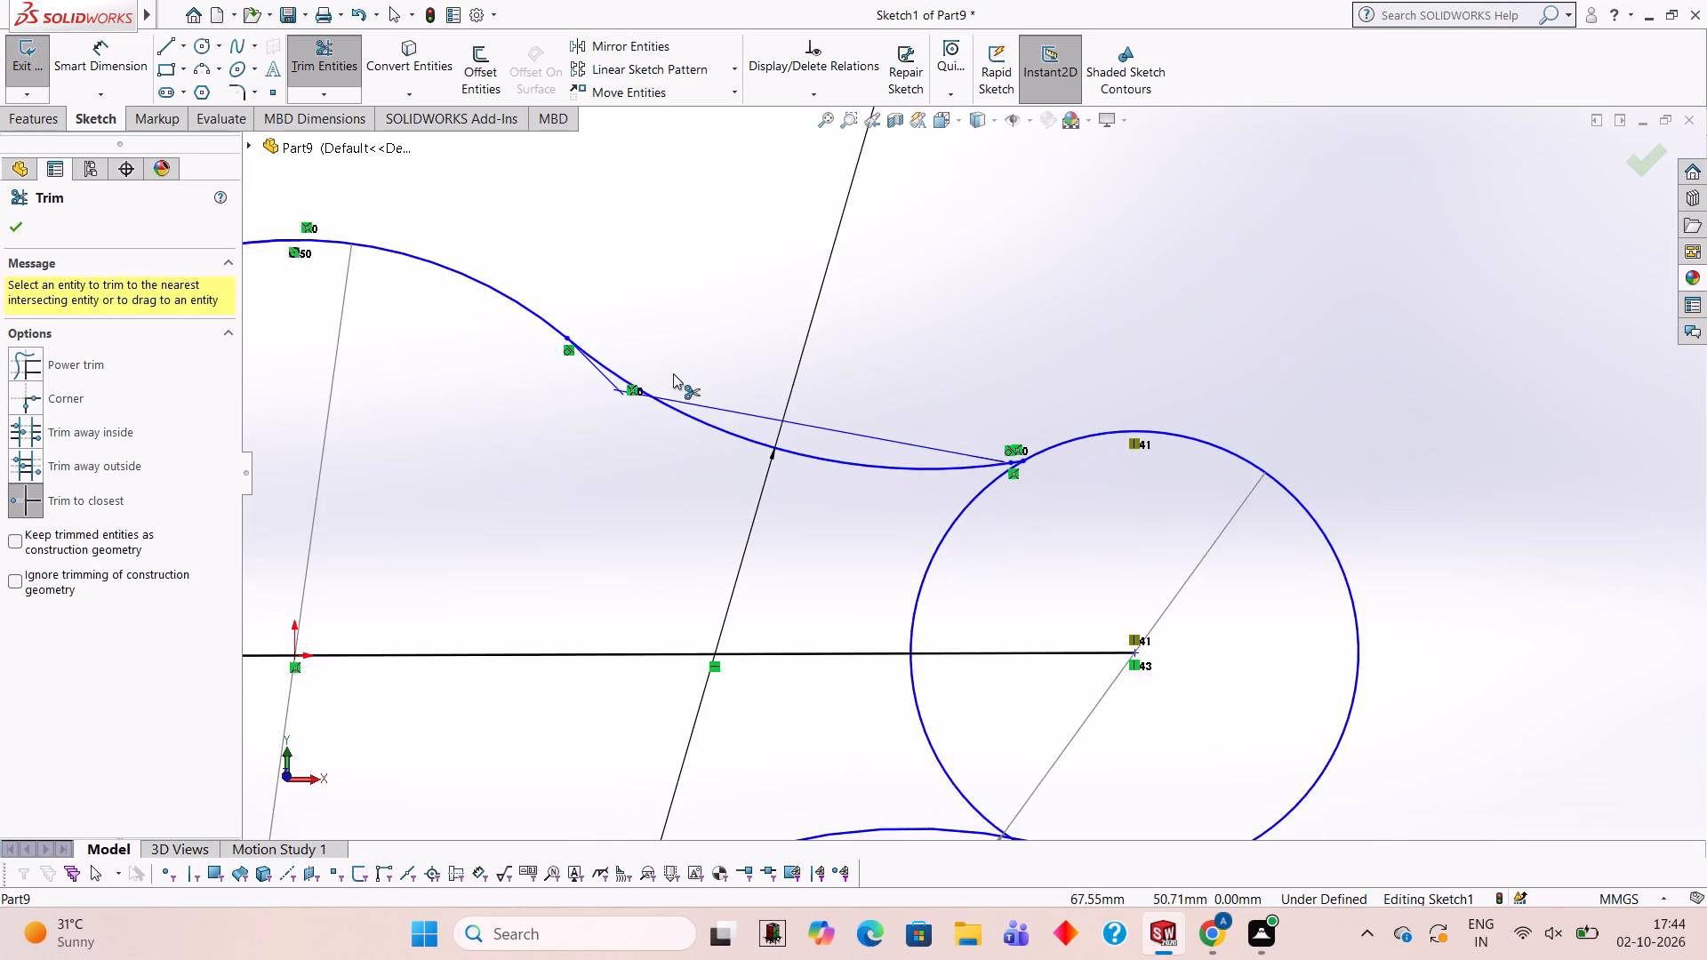
pyautogui.scroll(-7, 673, 373)
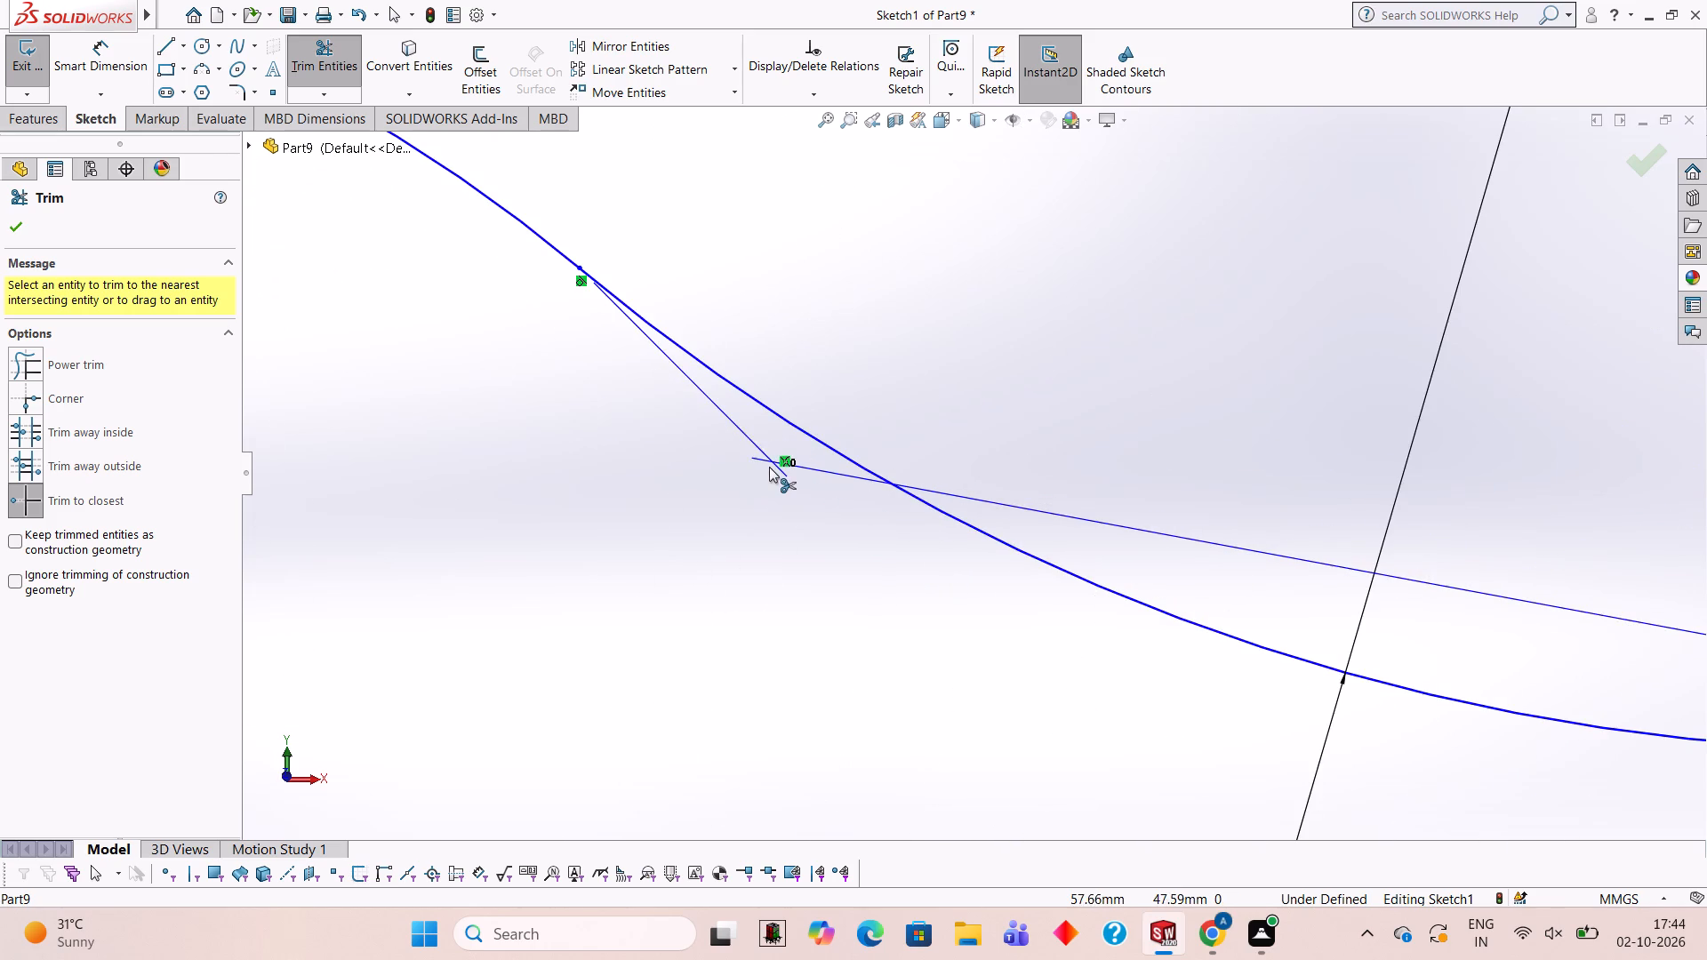
pyautogui.scroll(13, 769, 467)
pyautogui.scroll(-2, 757, 559)
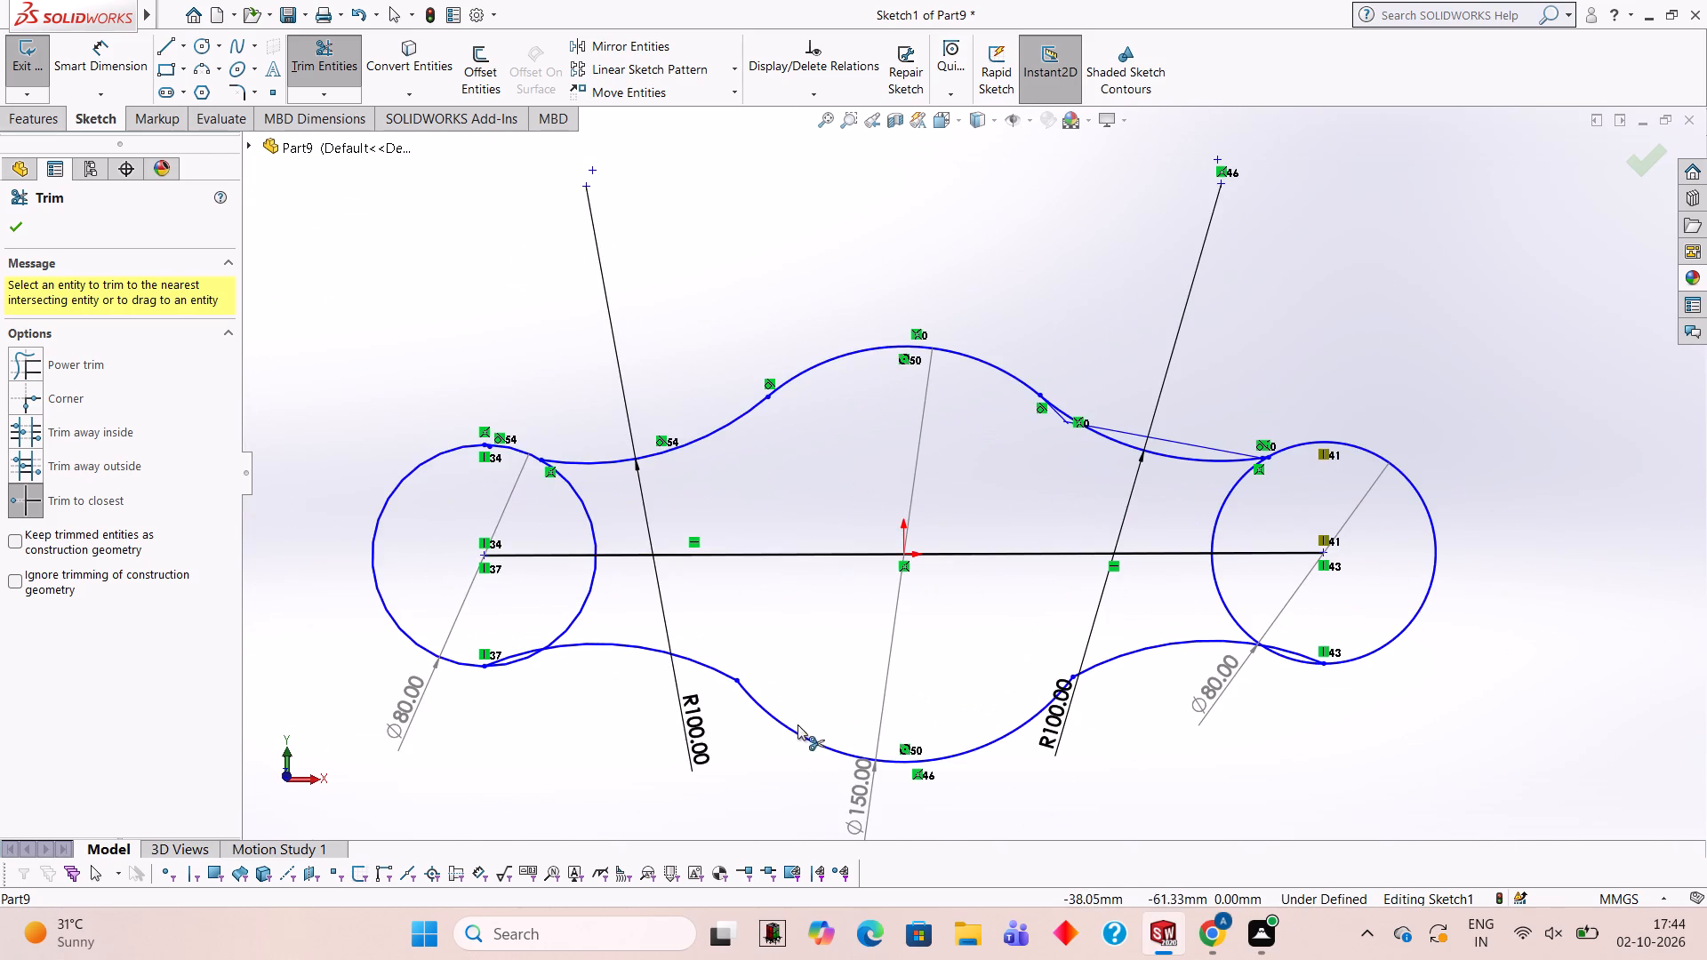
pyautogui.scroll(1, 818, 774)
pyautogui.scroll(-2, 824, 732)
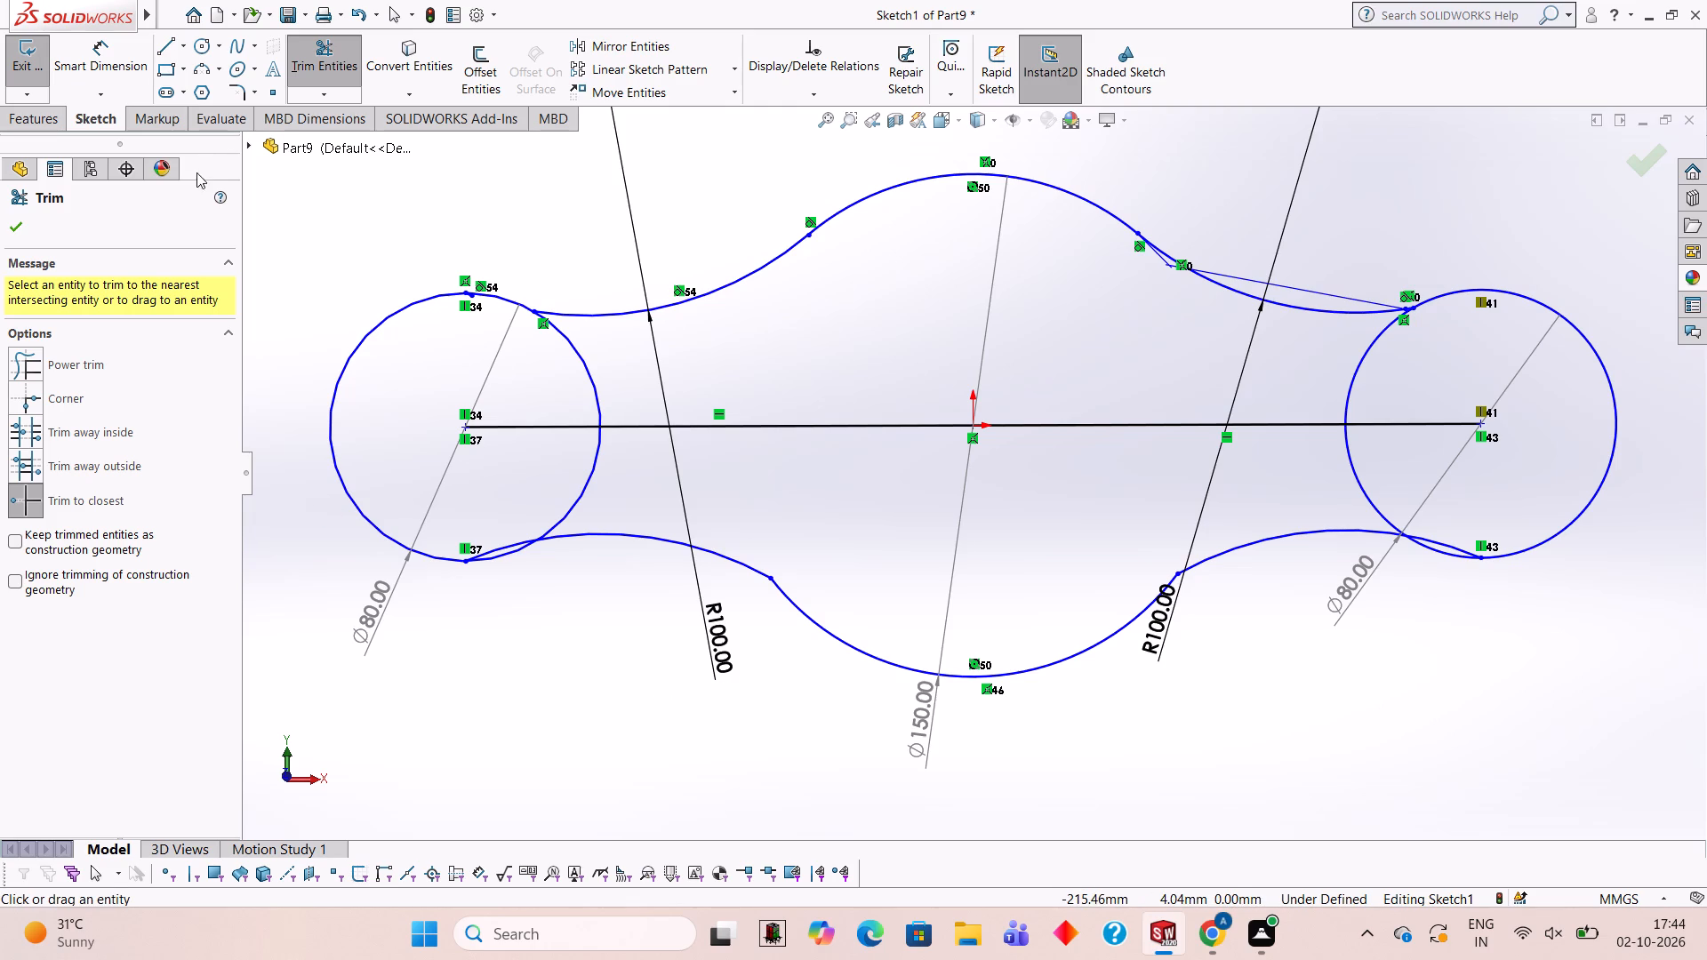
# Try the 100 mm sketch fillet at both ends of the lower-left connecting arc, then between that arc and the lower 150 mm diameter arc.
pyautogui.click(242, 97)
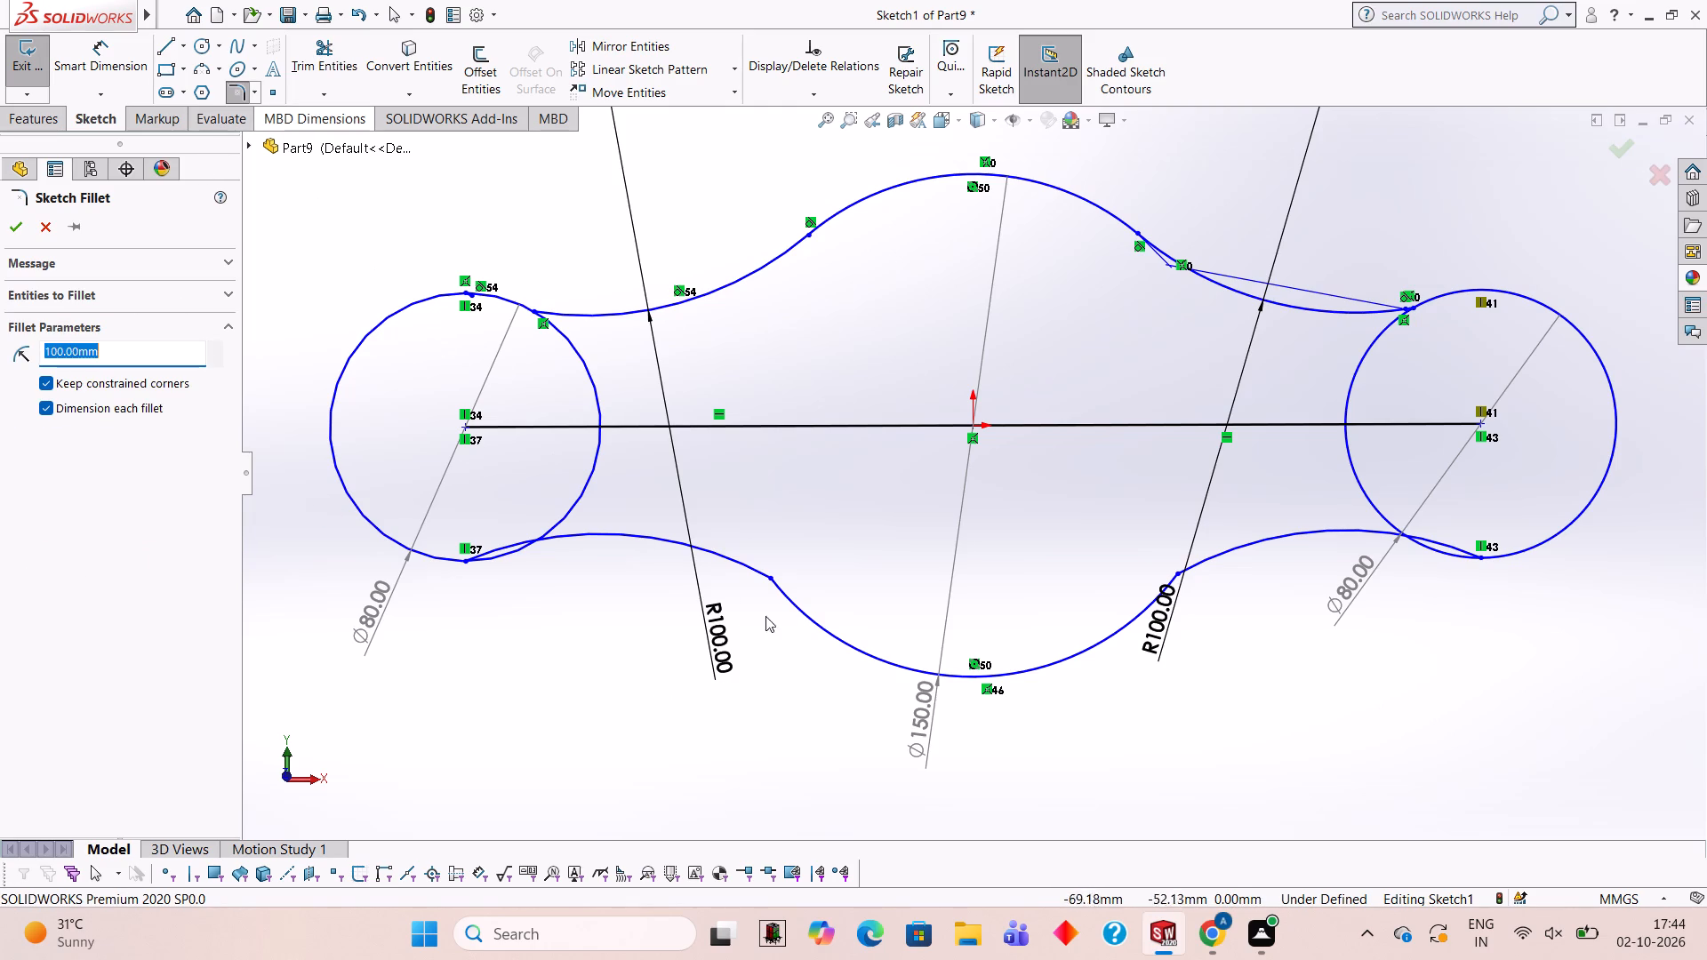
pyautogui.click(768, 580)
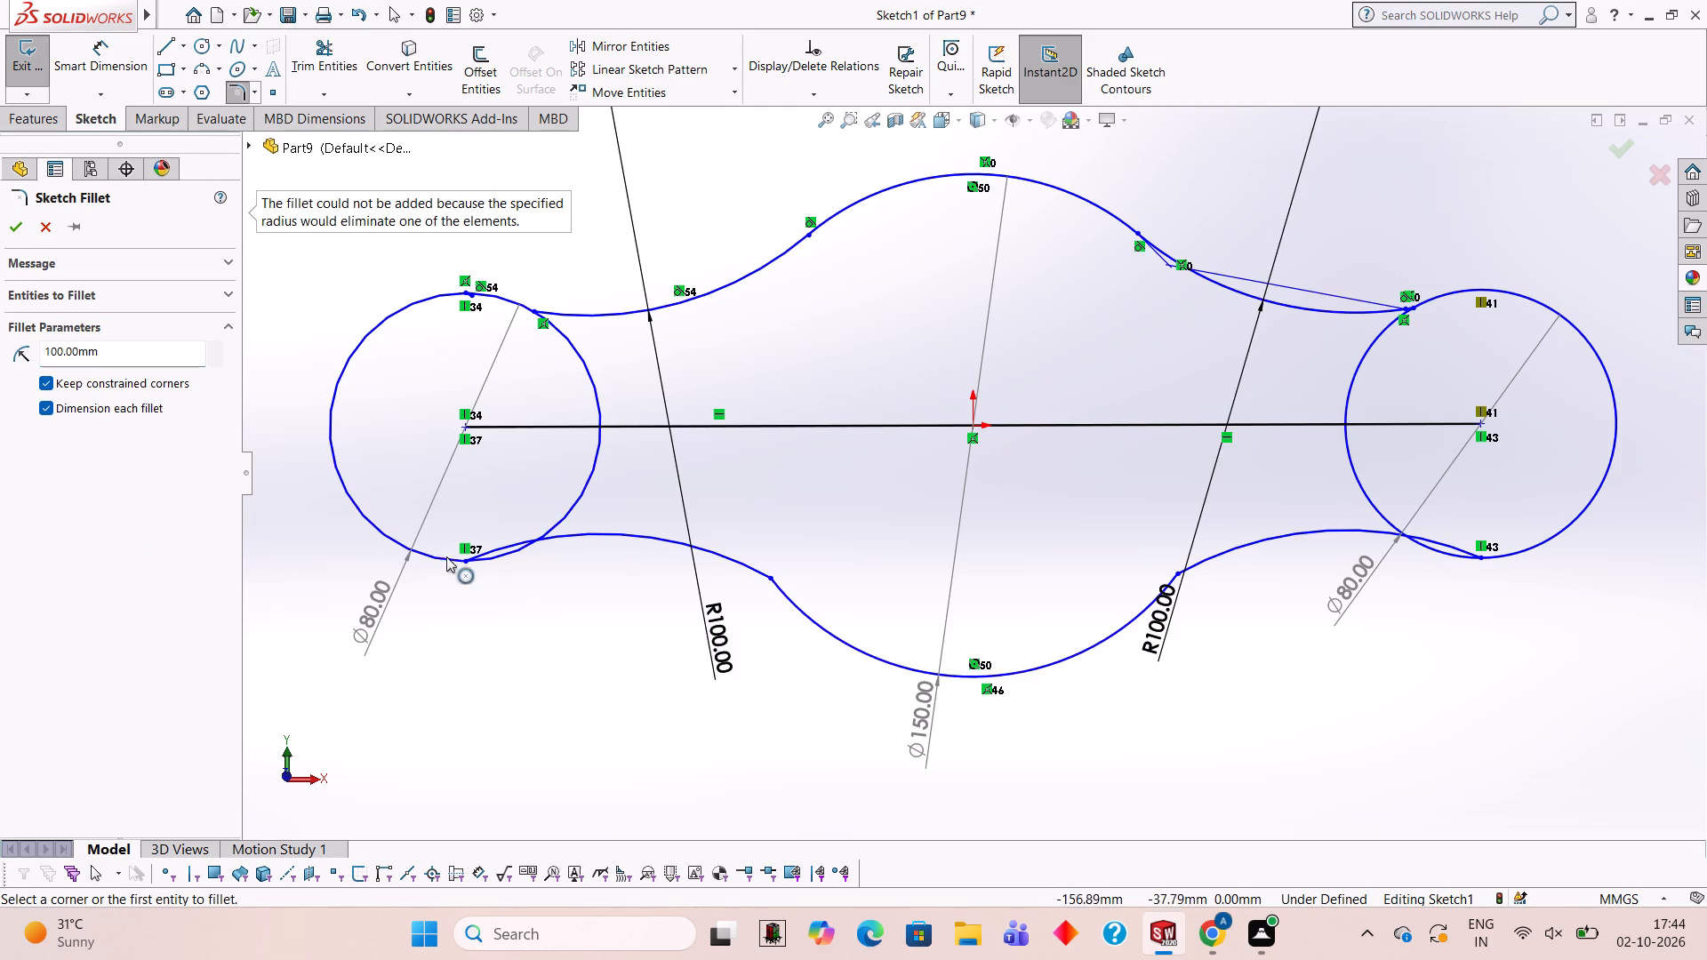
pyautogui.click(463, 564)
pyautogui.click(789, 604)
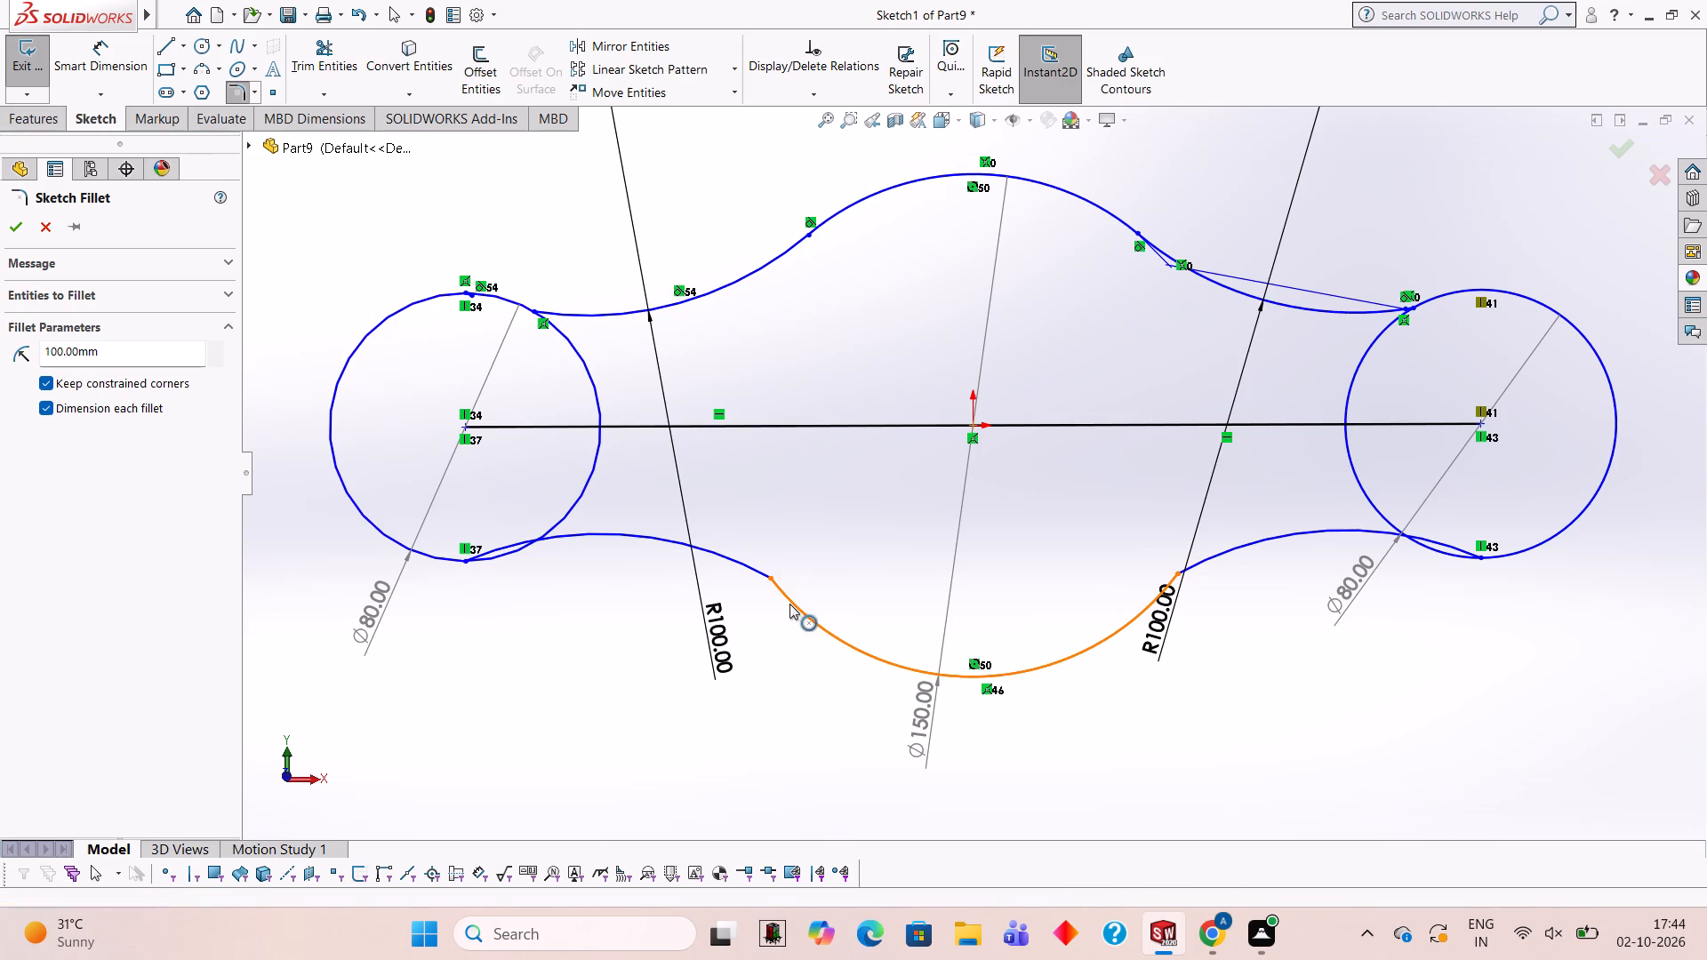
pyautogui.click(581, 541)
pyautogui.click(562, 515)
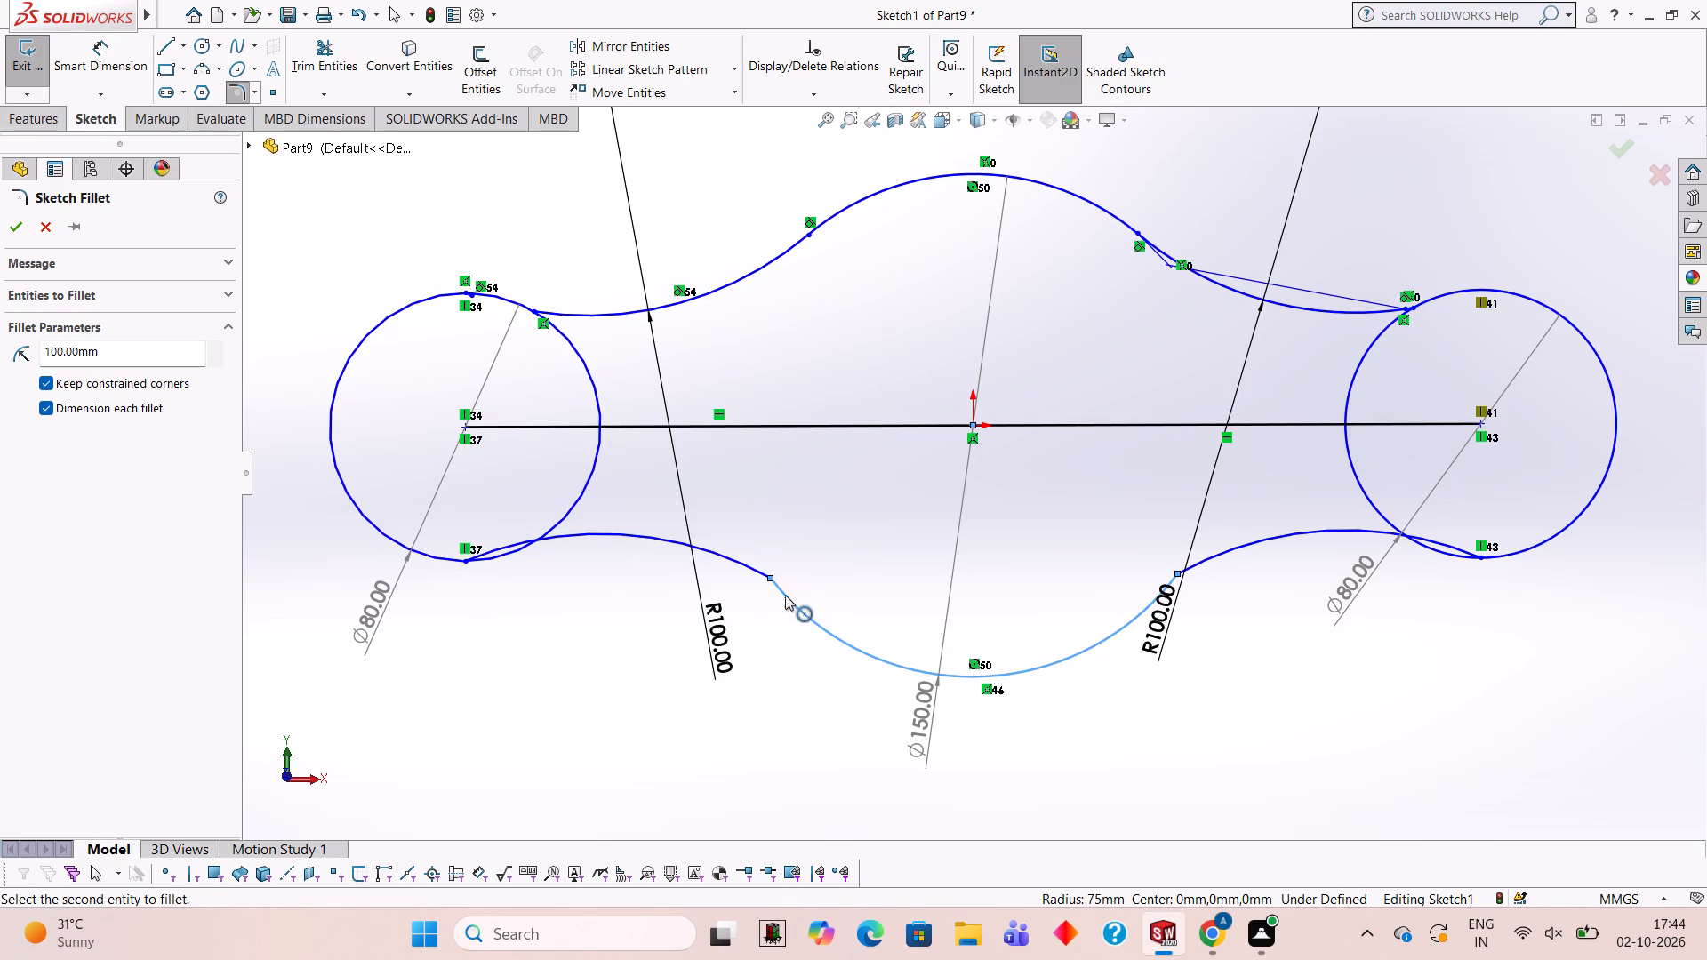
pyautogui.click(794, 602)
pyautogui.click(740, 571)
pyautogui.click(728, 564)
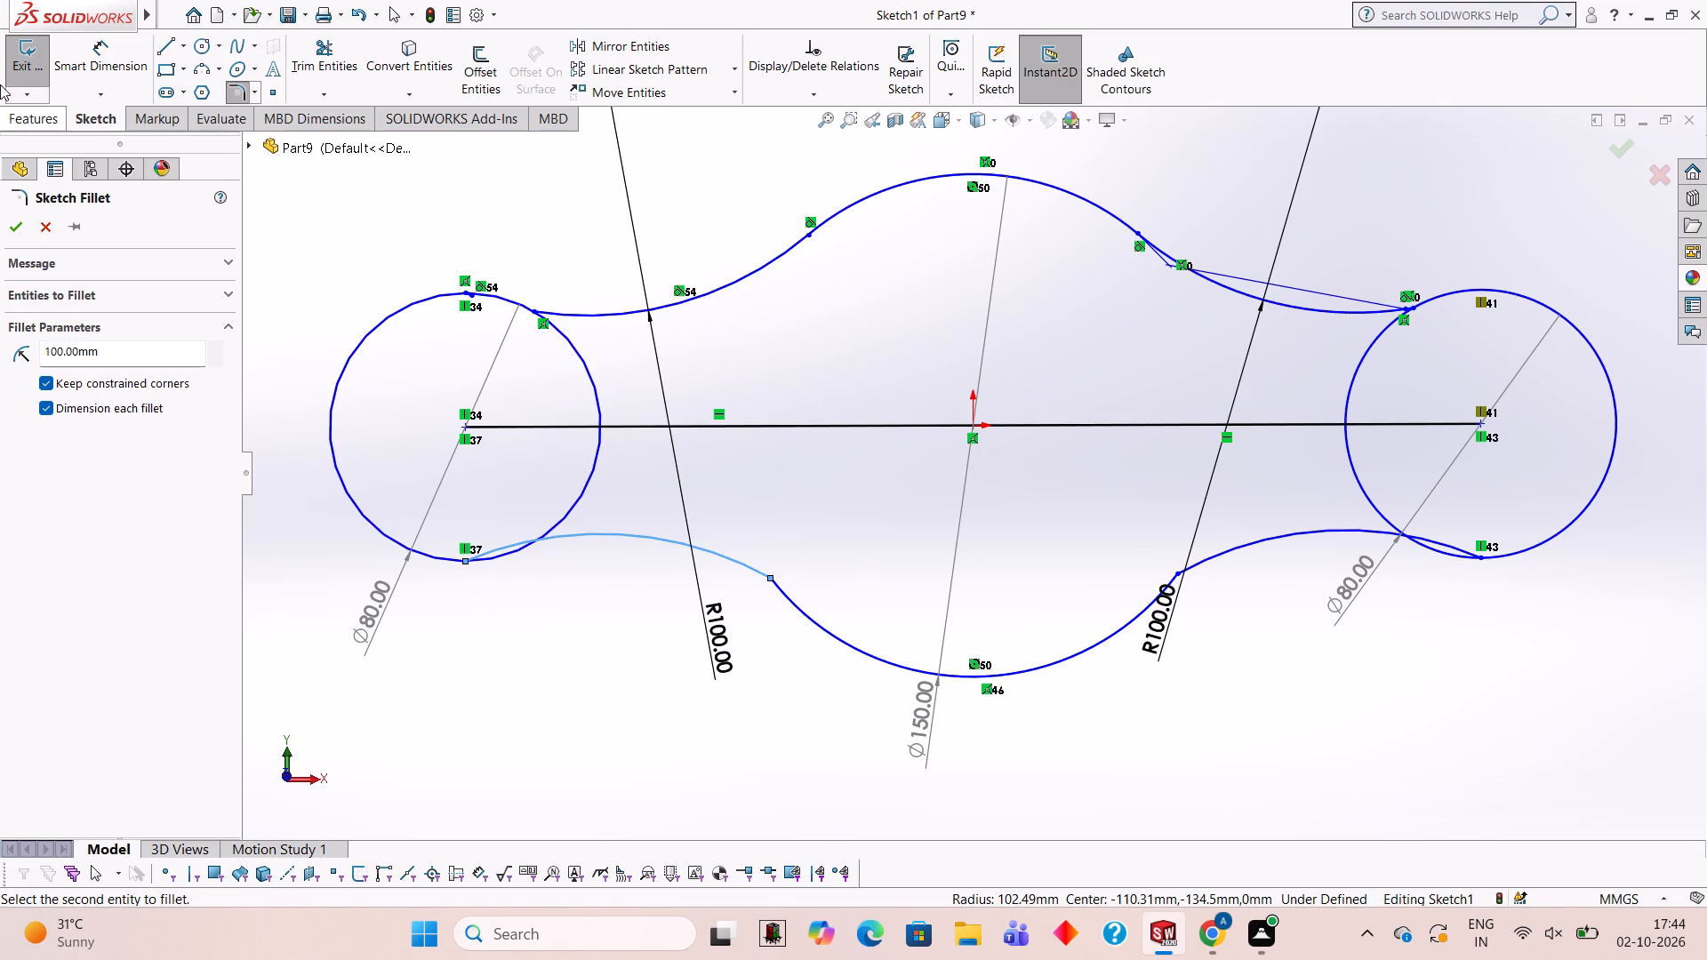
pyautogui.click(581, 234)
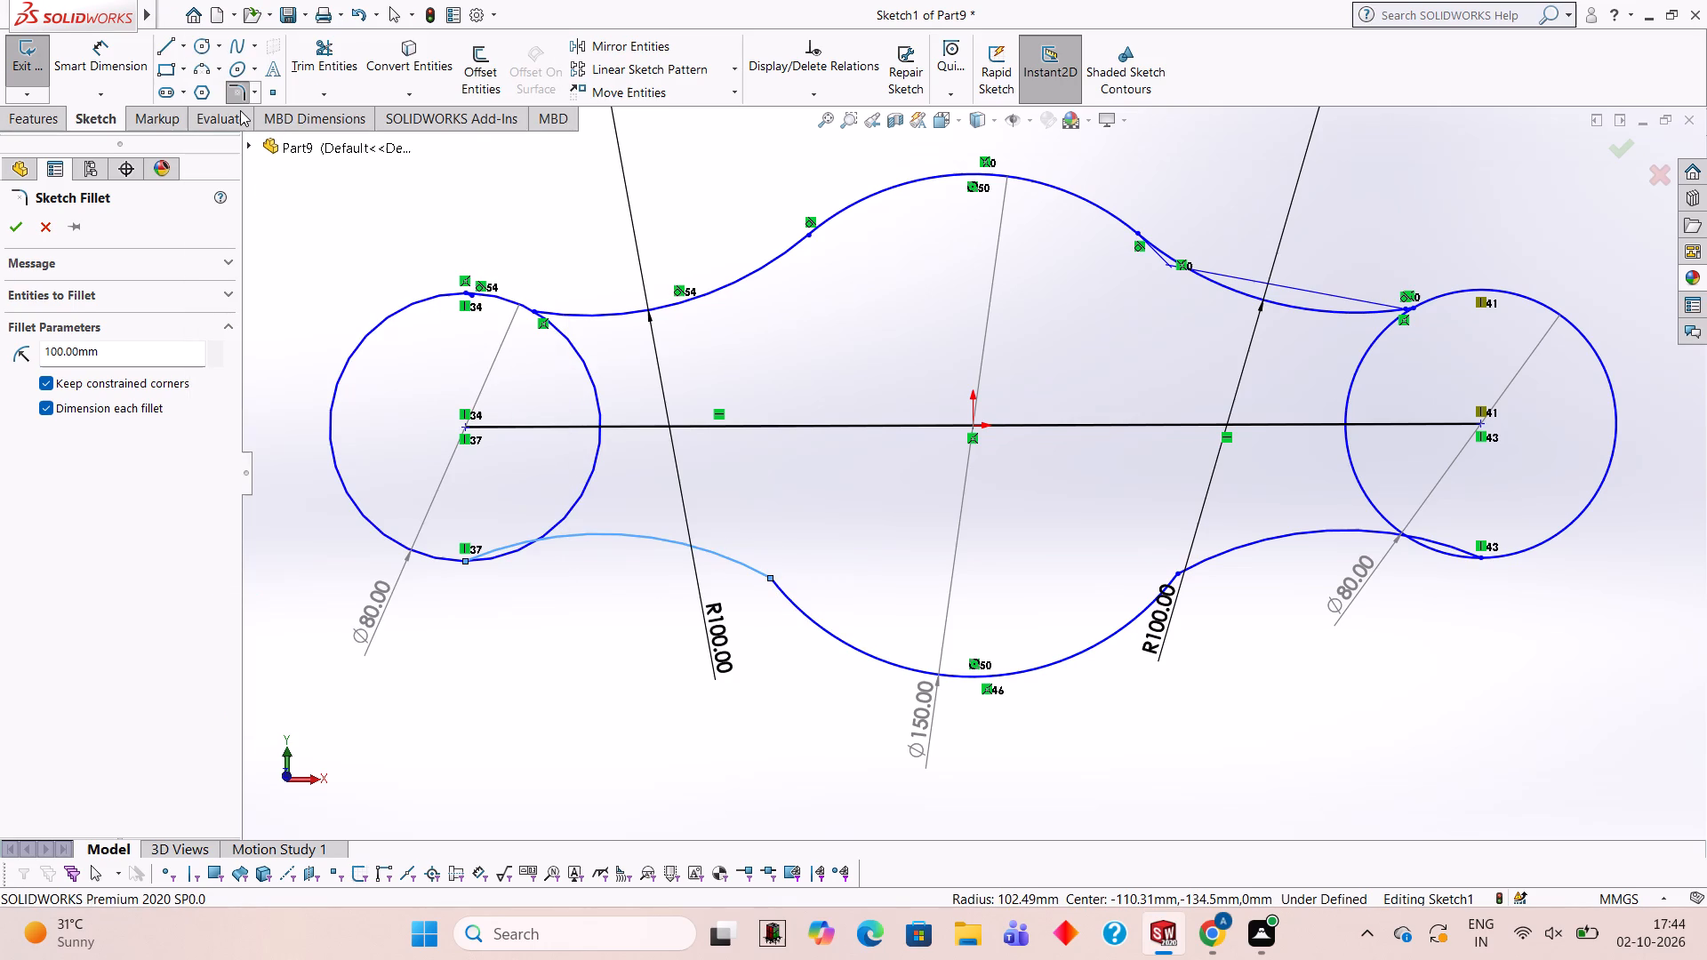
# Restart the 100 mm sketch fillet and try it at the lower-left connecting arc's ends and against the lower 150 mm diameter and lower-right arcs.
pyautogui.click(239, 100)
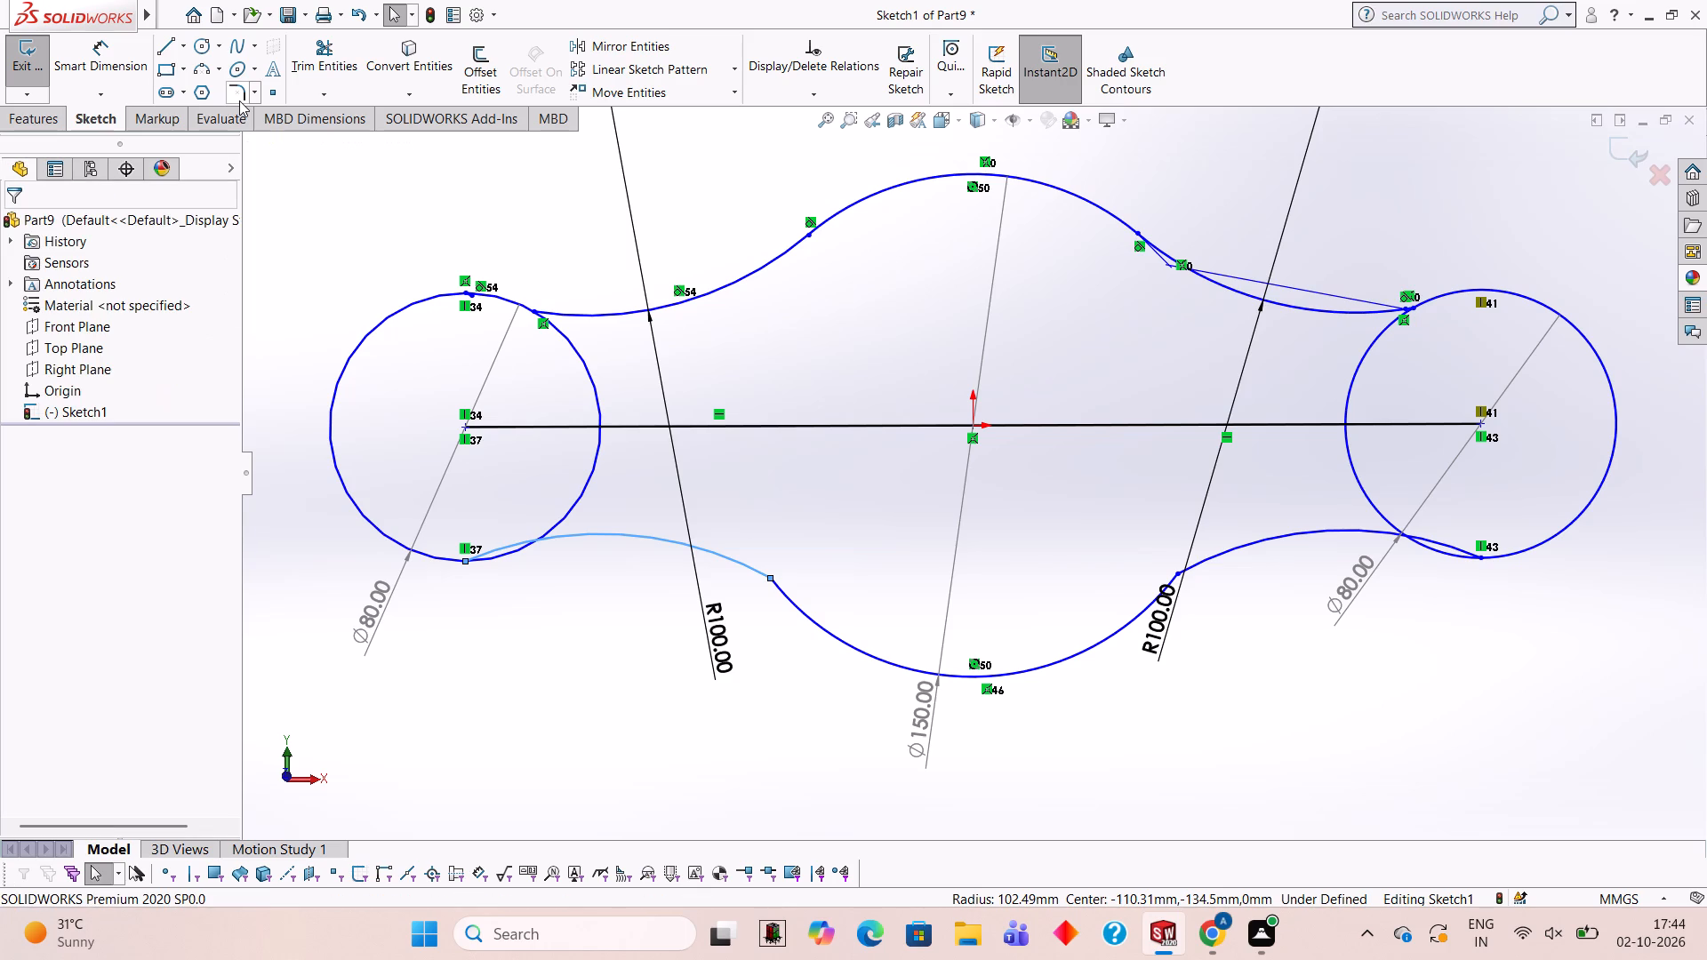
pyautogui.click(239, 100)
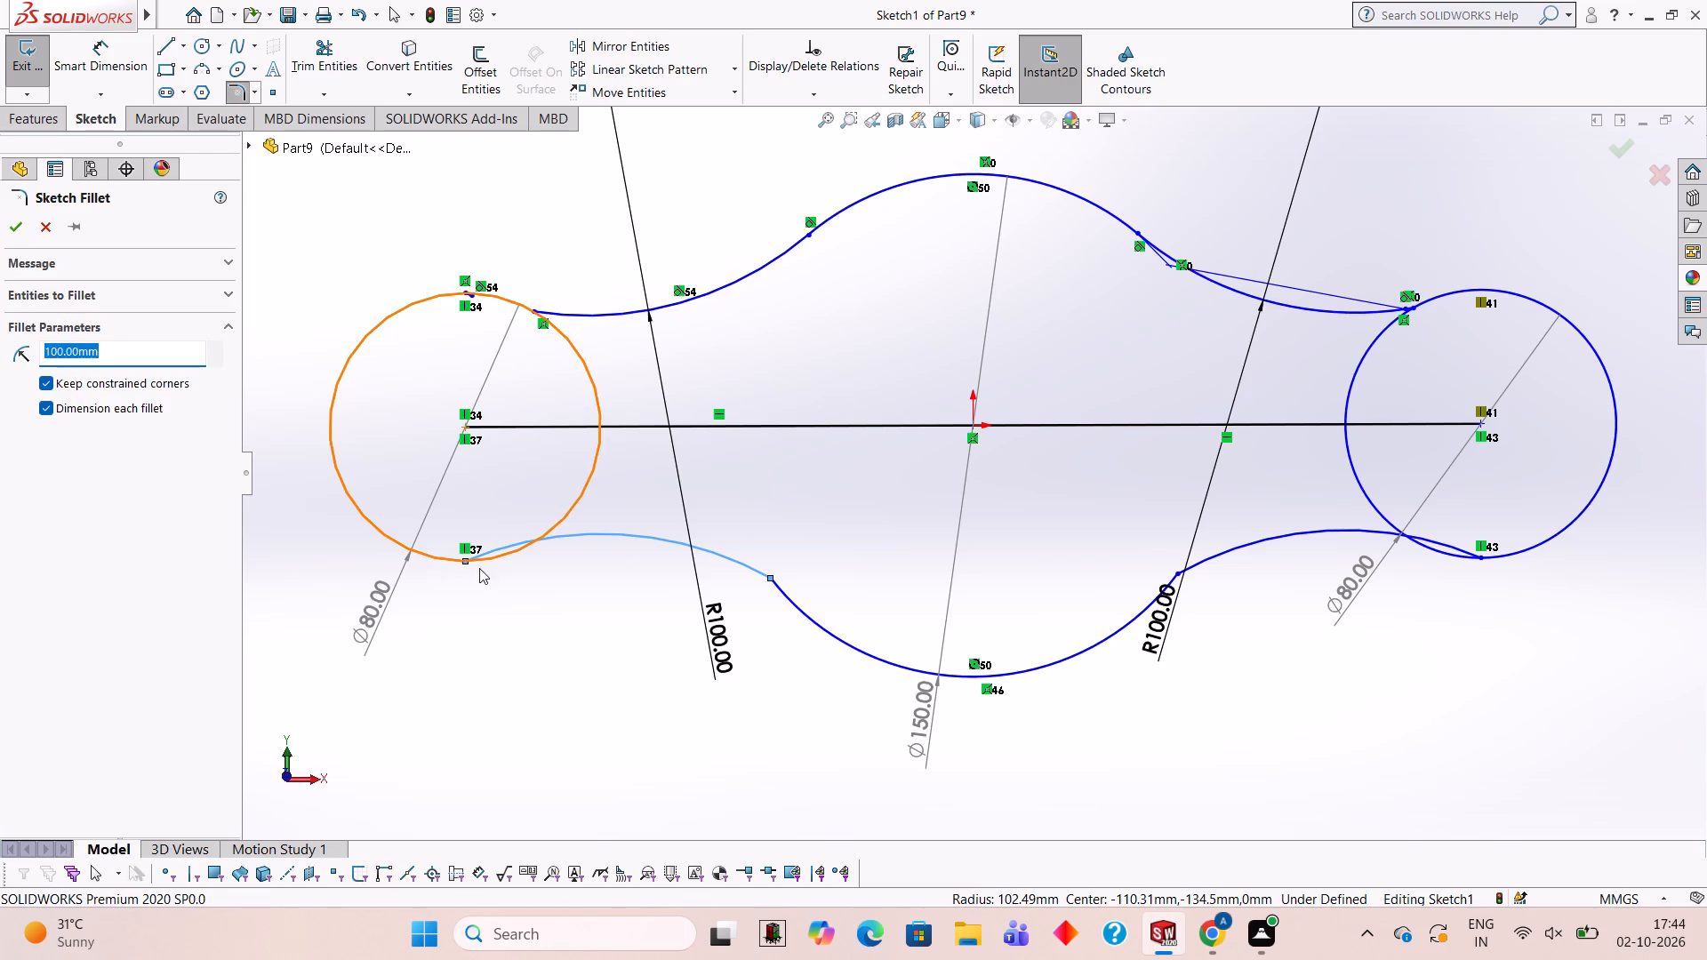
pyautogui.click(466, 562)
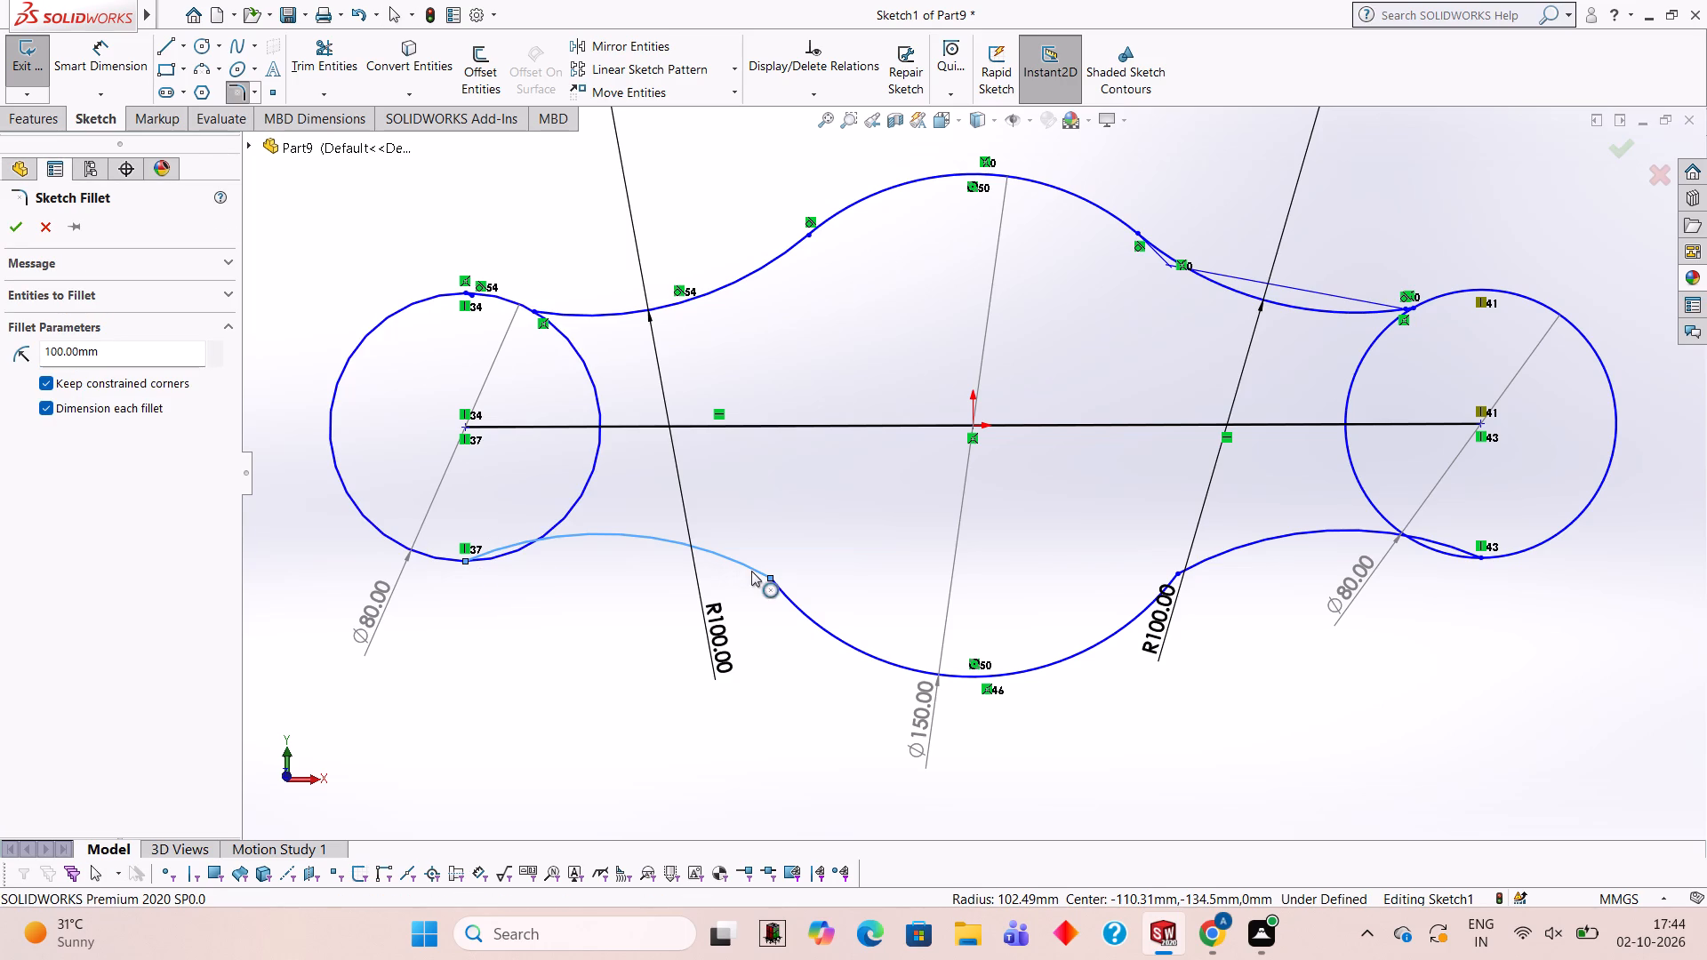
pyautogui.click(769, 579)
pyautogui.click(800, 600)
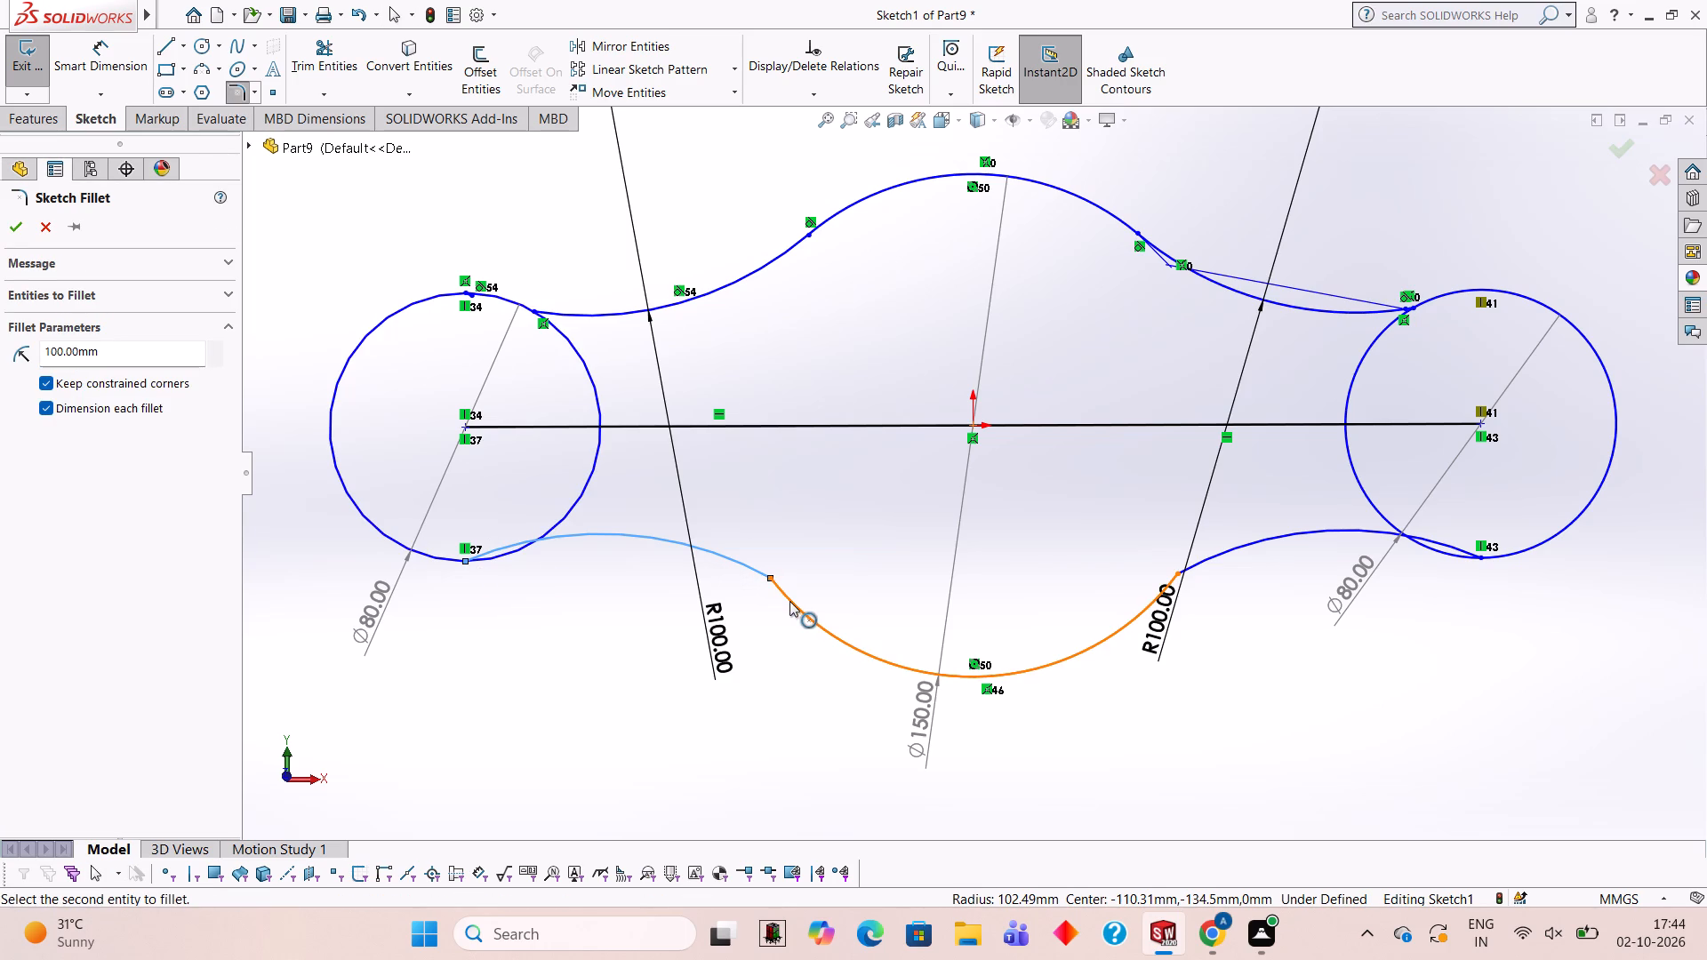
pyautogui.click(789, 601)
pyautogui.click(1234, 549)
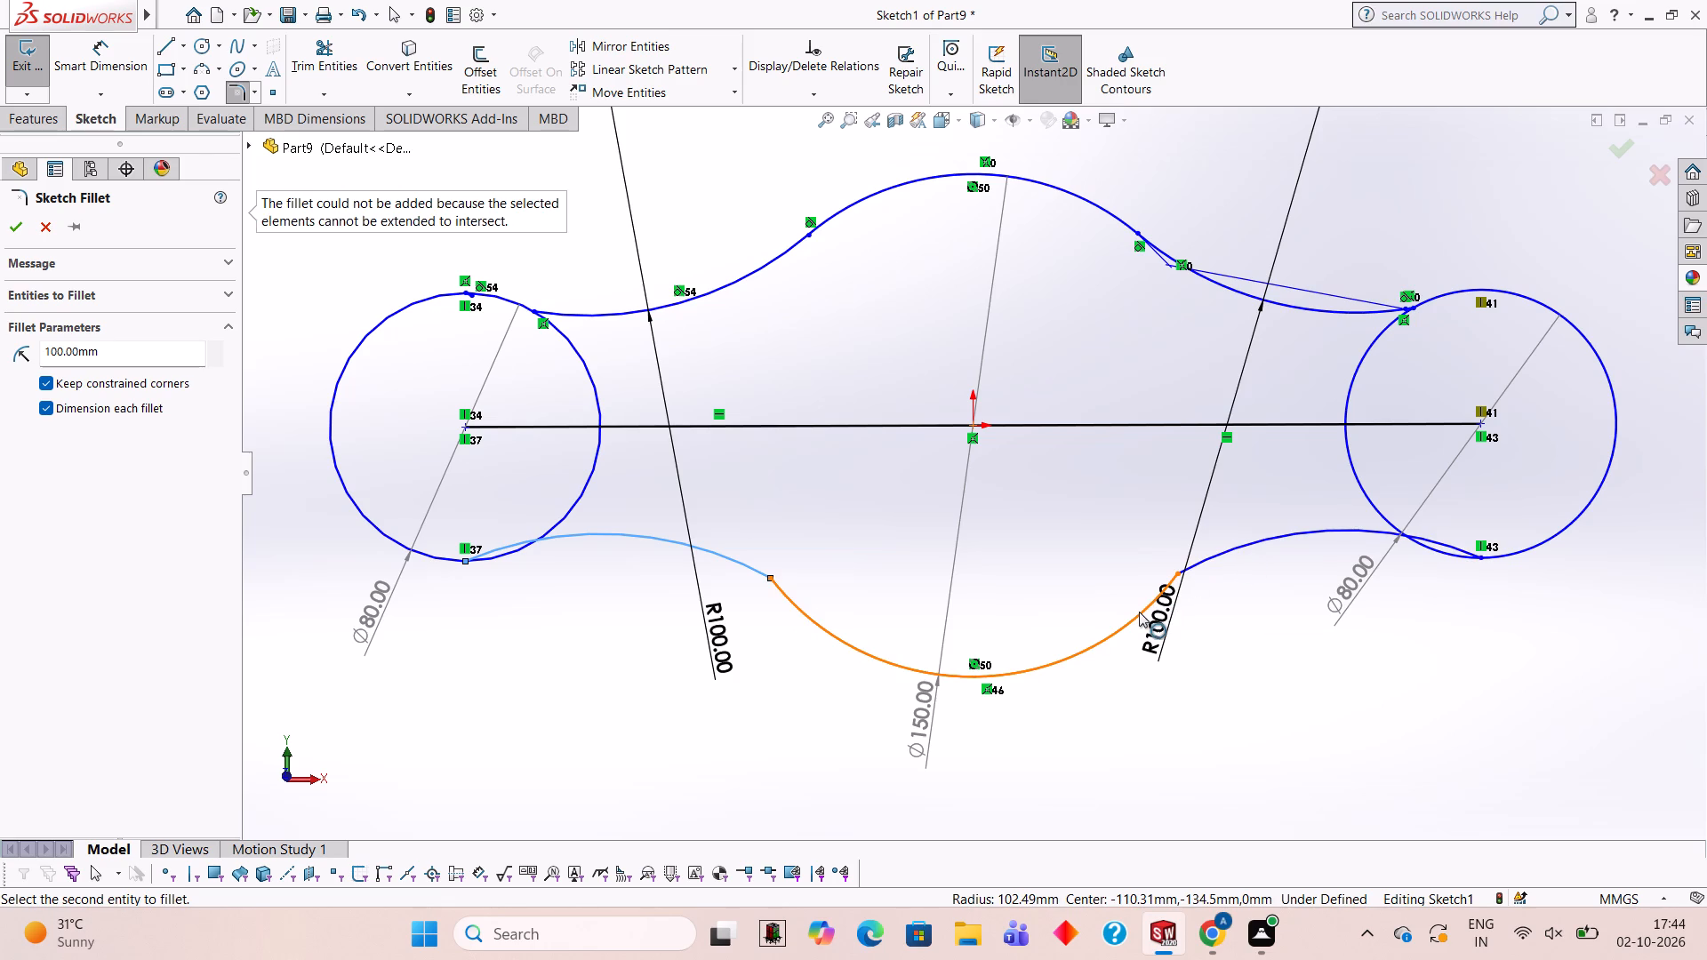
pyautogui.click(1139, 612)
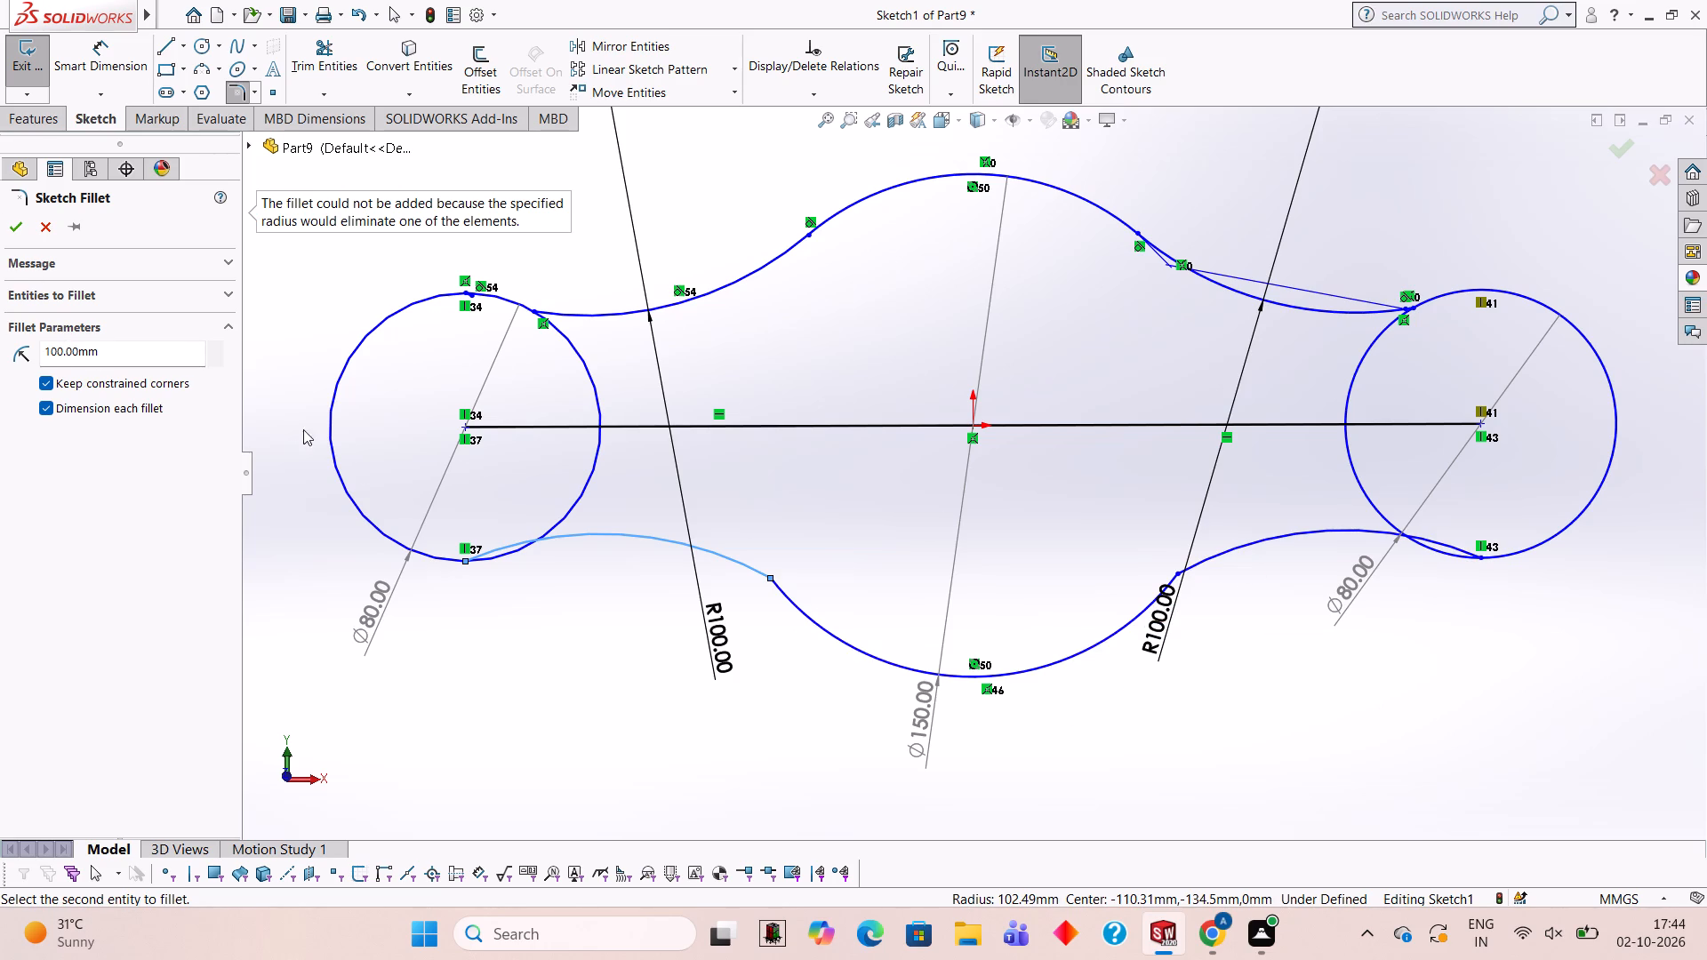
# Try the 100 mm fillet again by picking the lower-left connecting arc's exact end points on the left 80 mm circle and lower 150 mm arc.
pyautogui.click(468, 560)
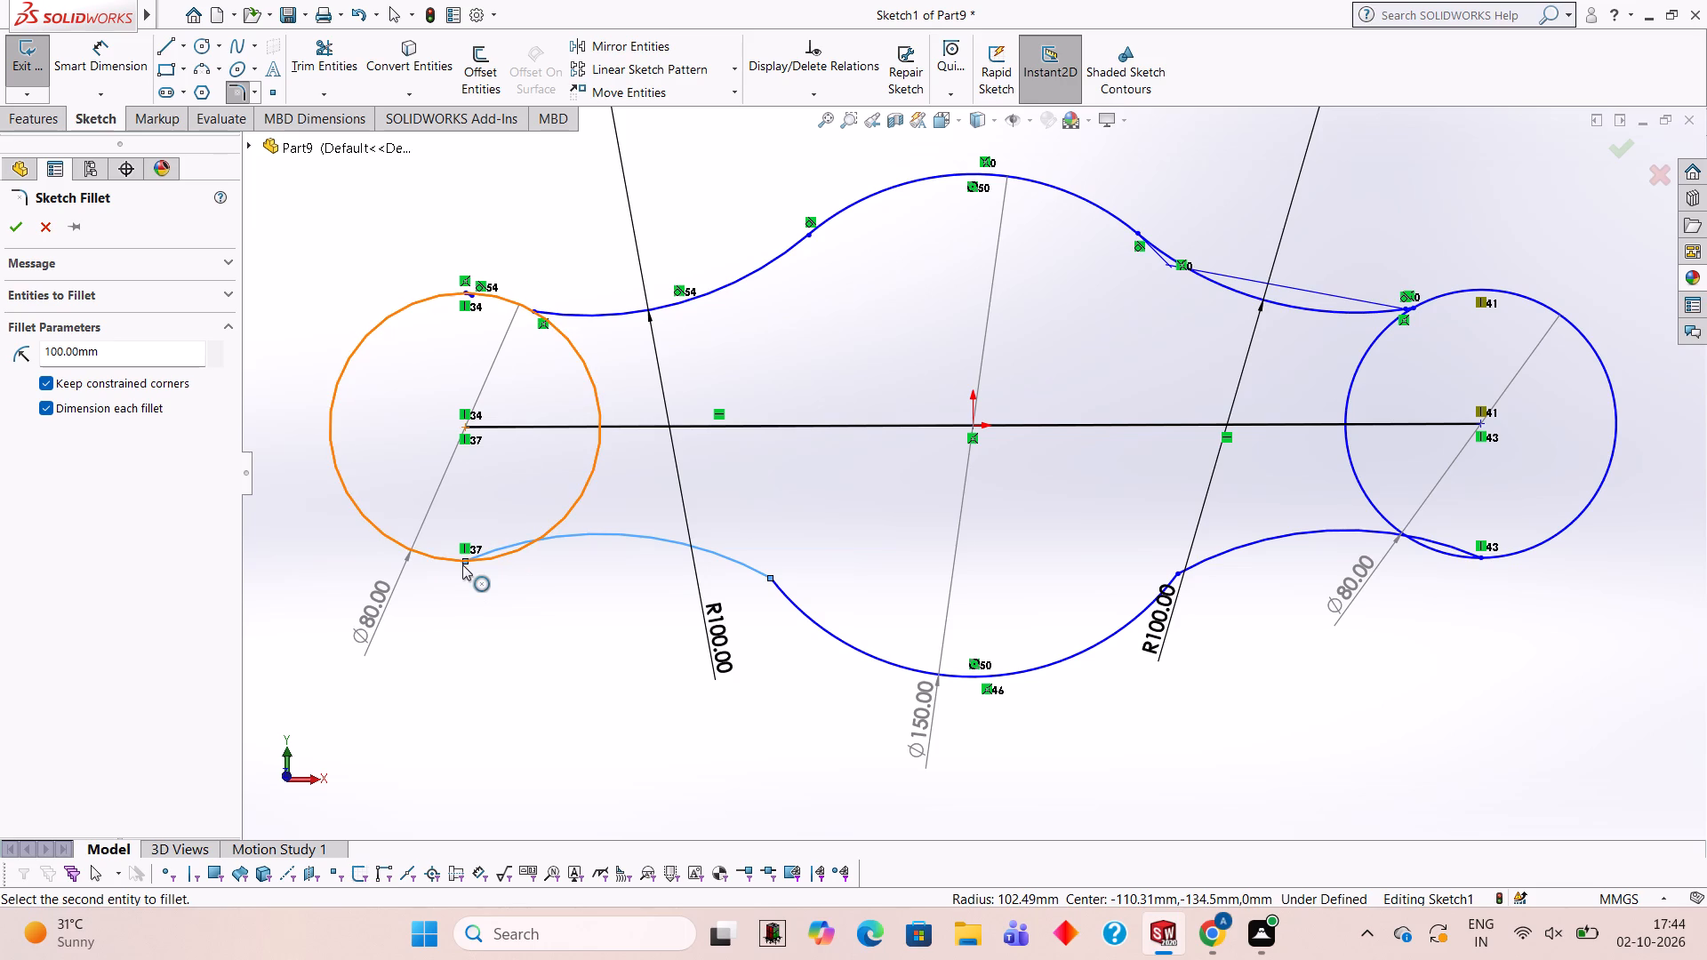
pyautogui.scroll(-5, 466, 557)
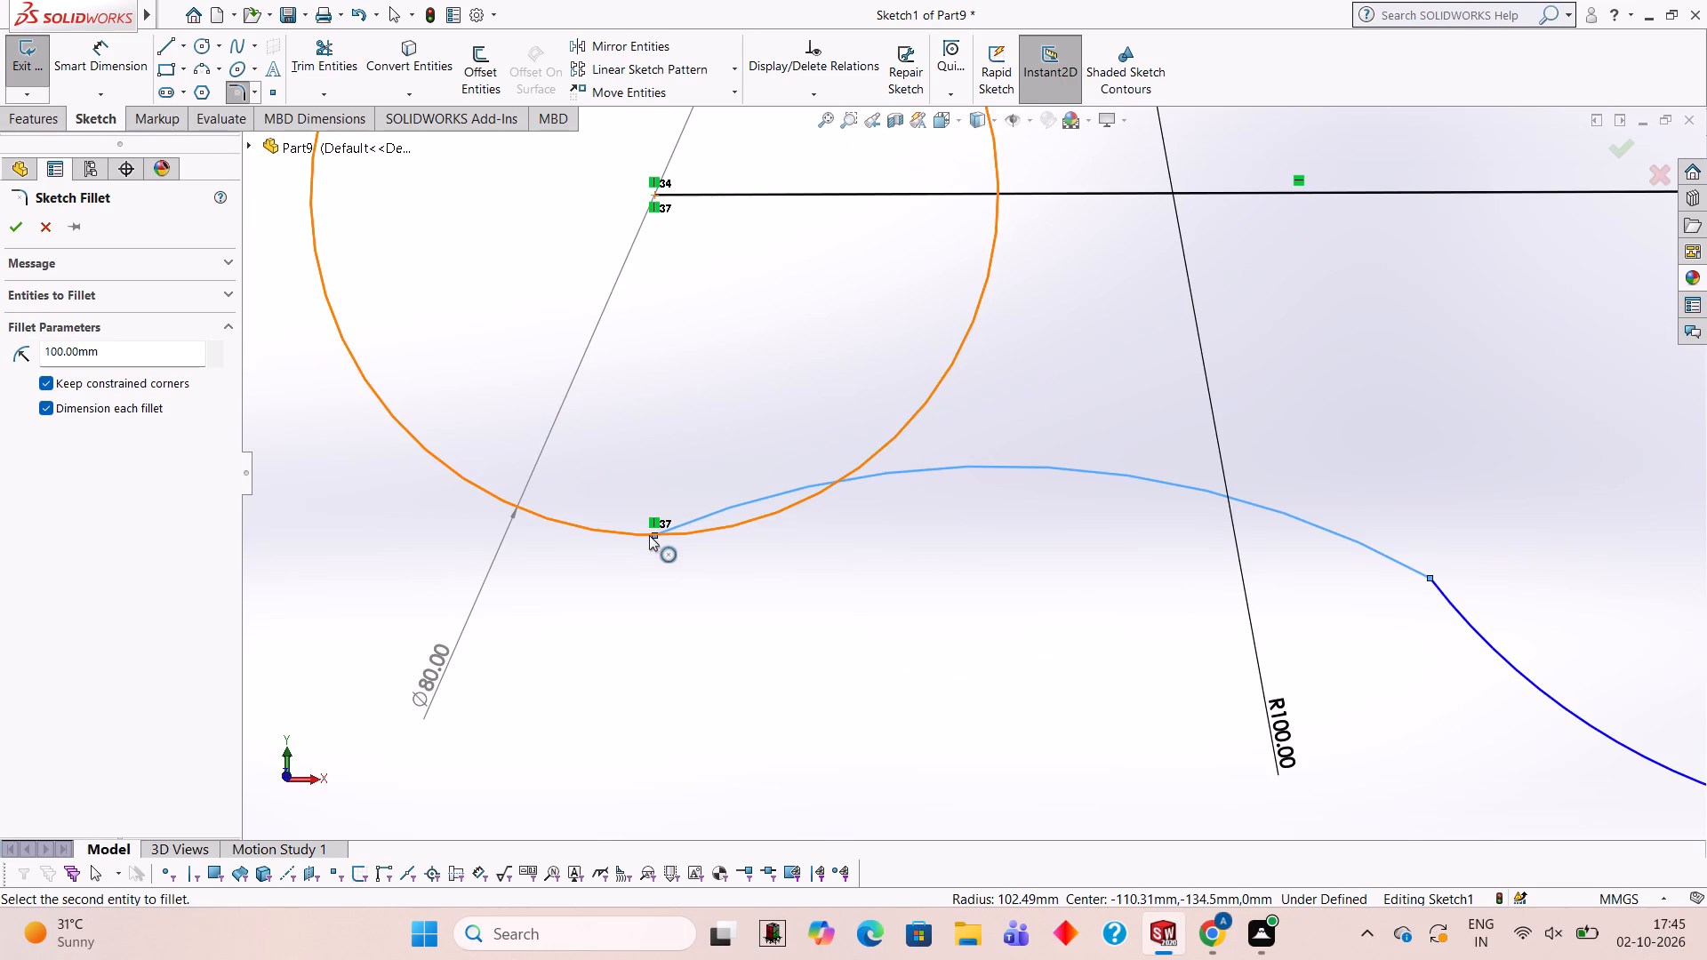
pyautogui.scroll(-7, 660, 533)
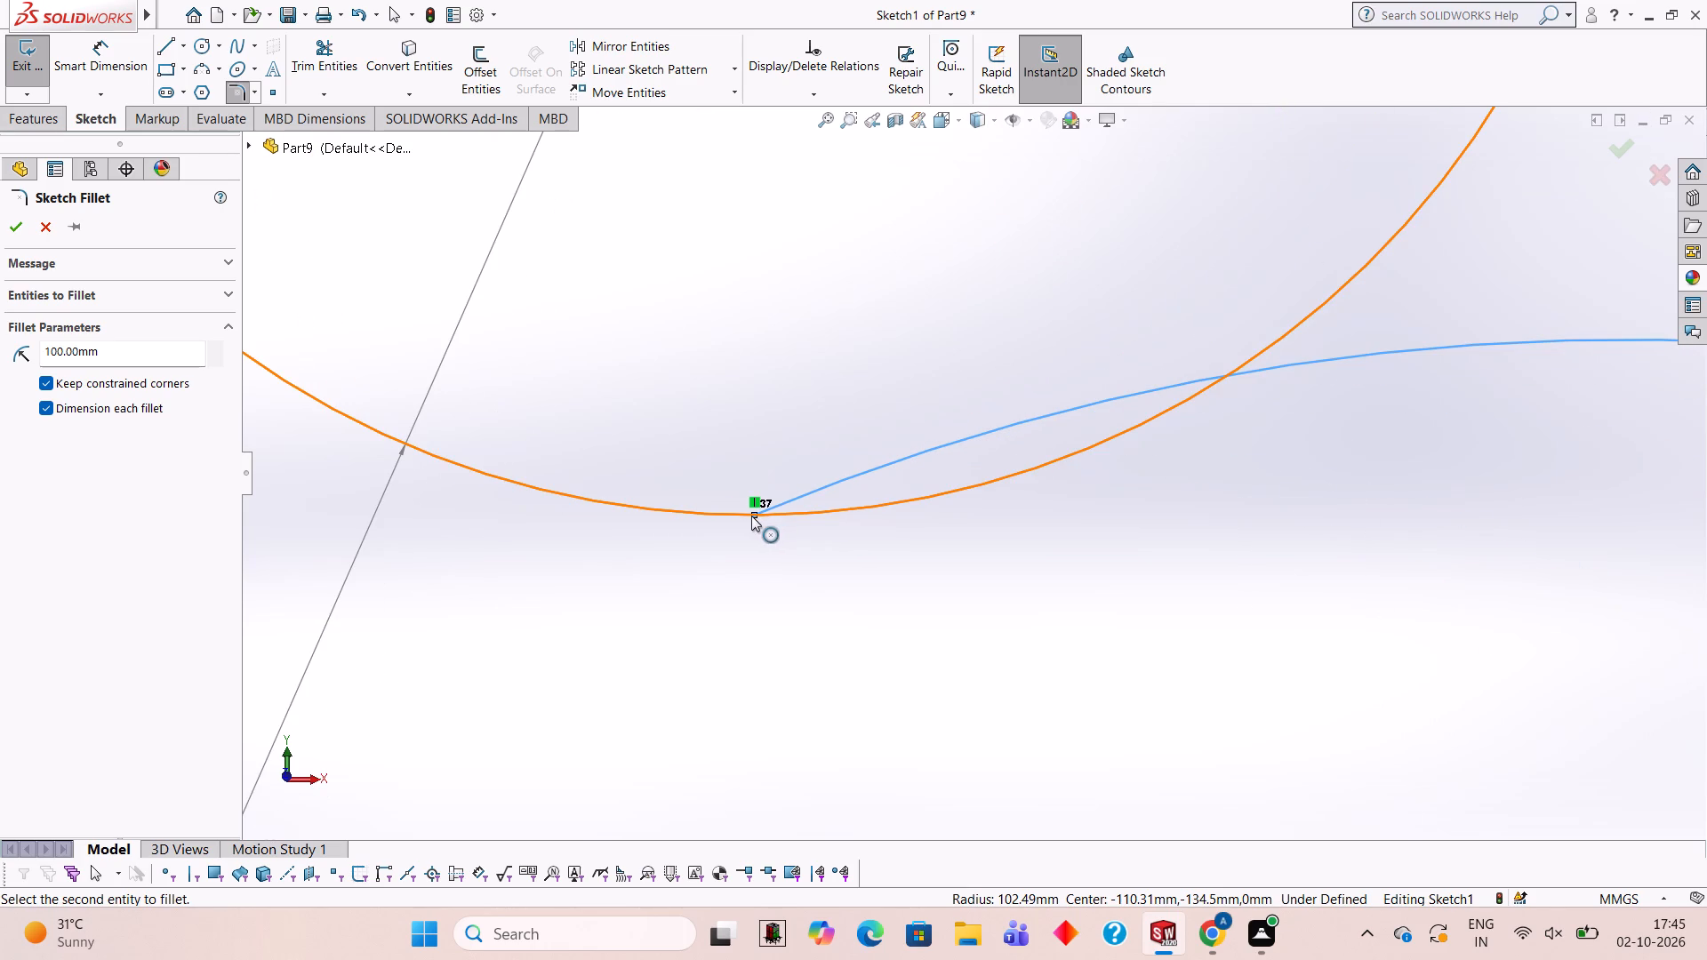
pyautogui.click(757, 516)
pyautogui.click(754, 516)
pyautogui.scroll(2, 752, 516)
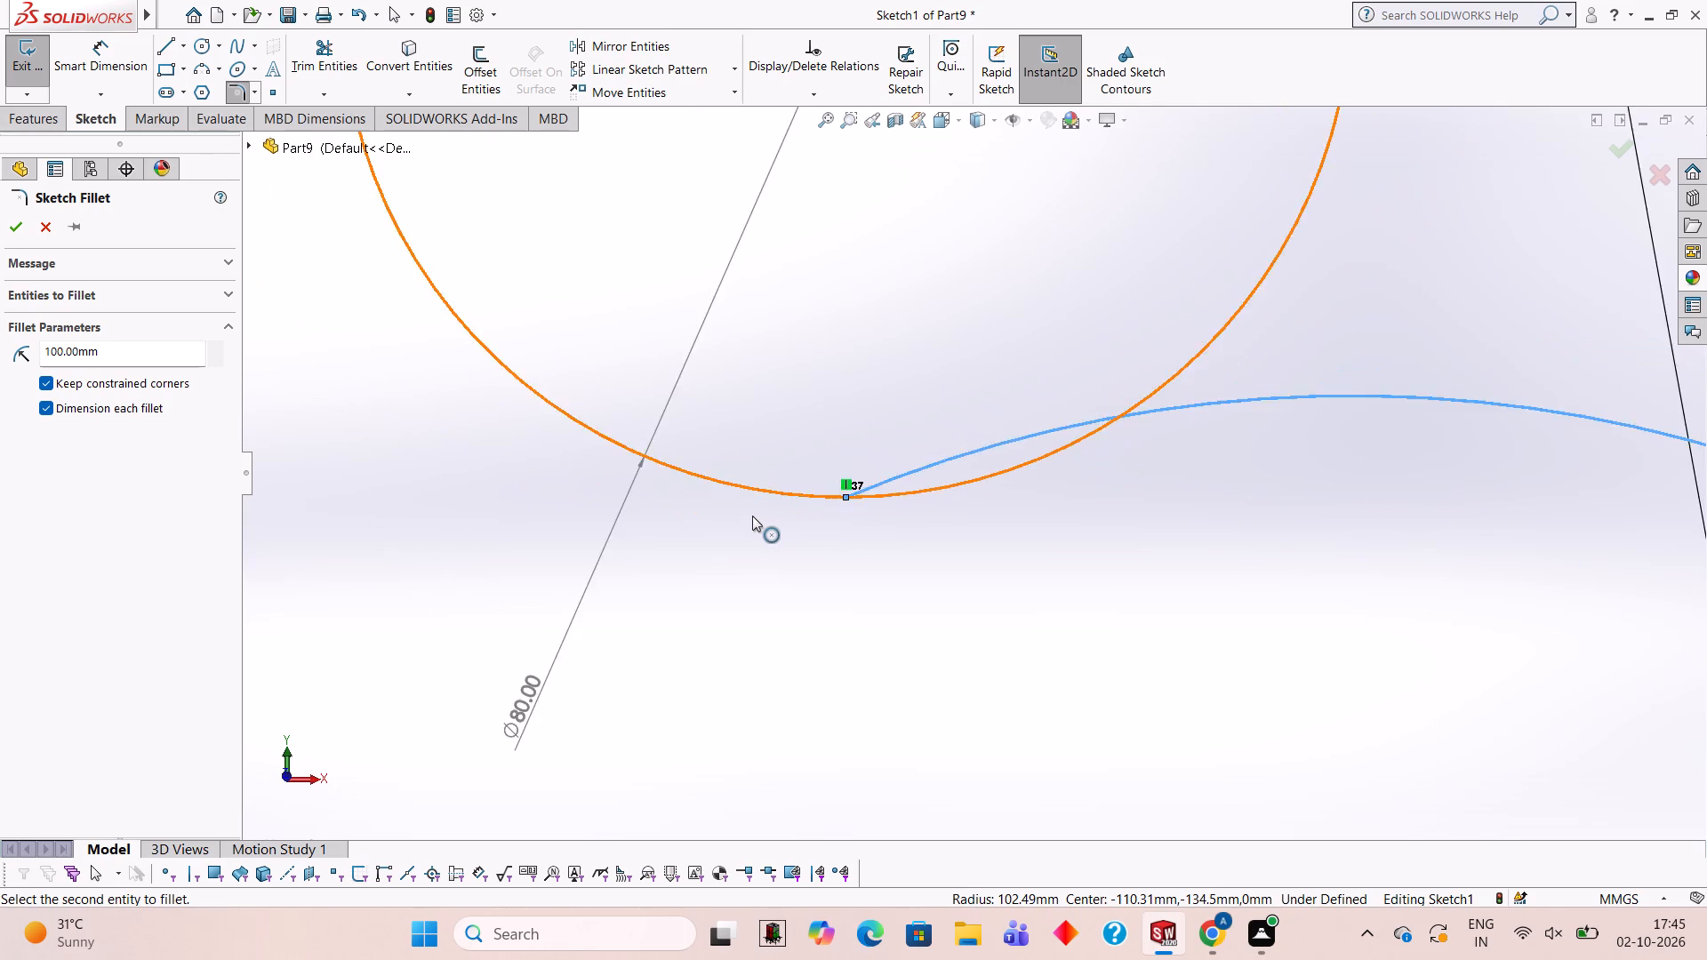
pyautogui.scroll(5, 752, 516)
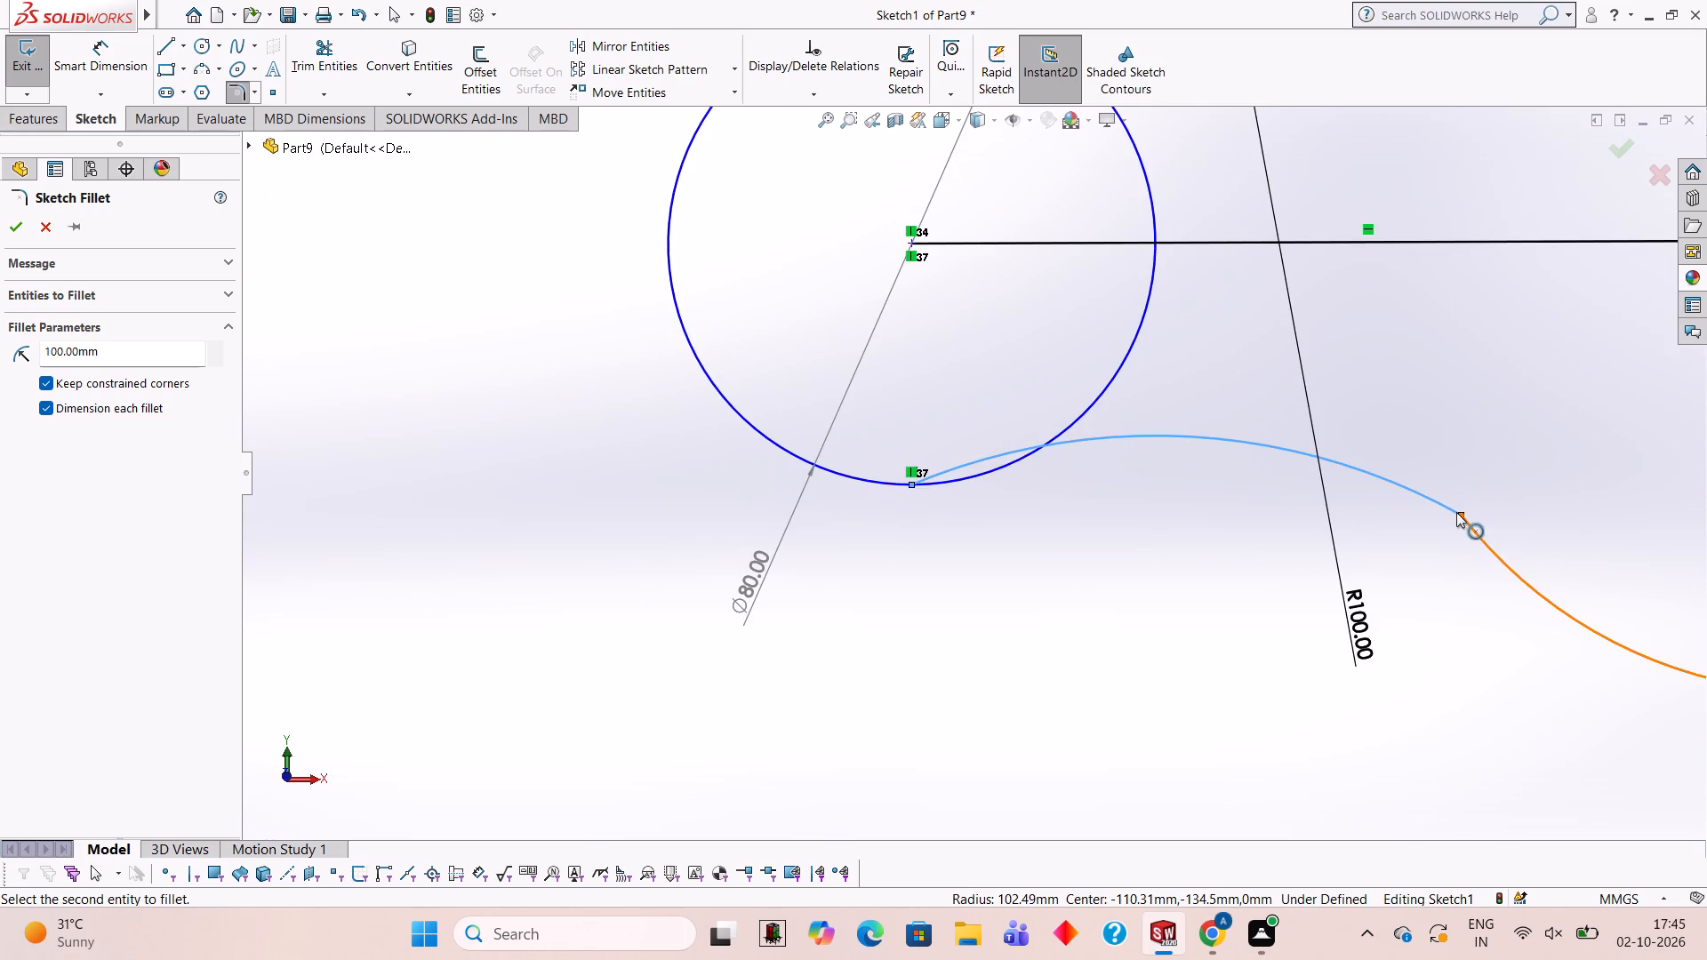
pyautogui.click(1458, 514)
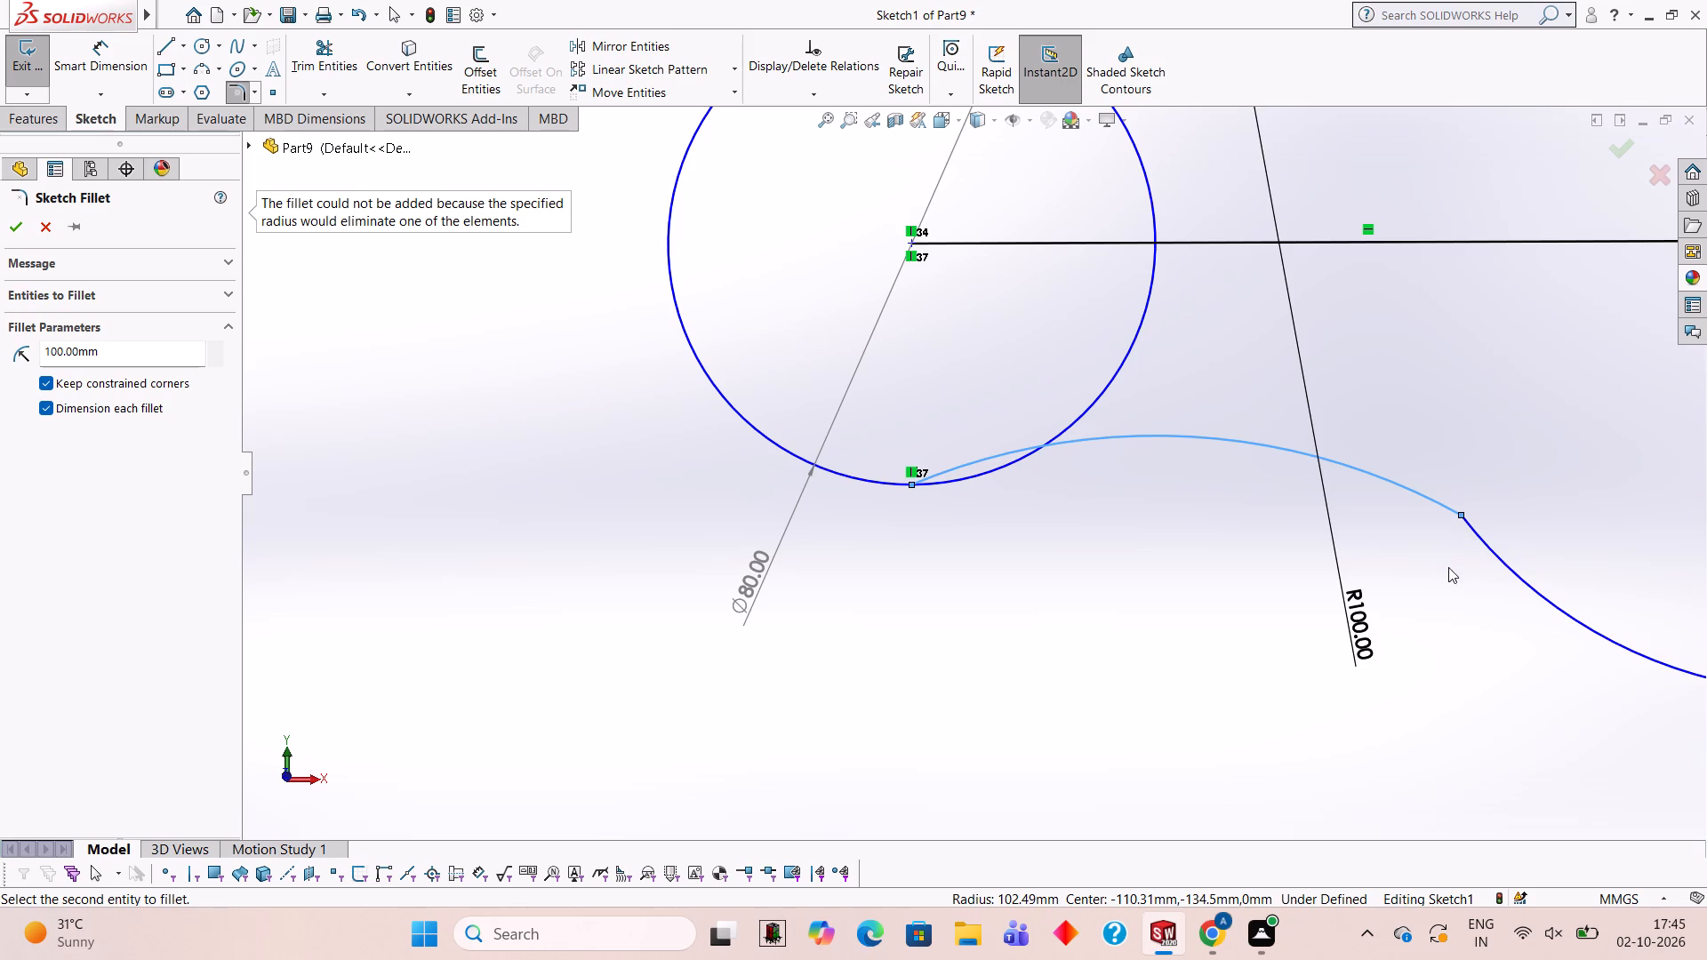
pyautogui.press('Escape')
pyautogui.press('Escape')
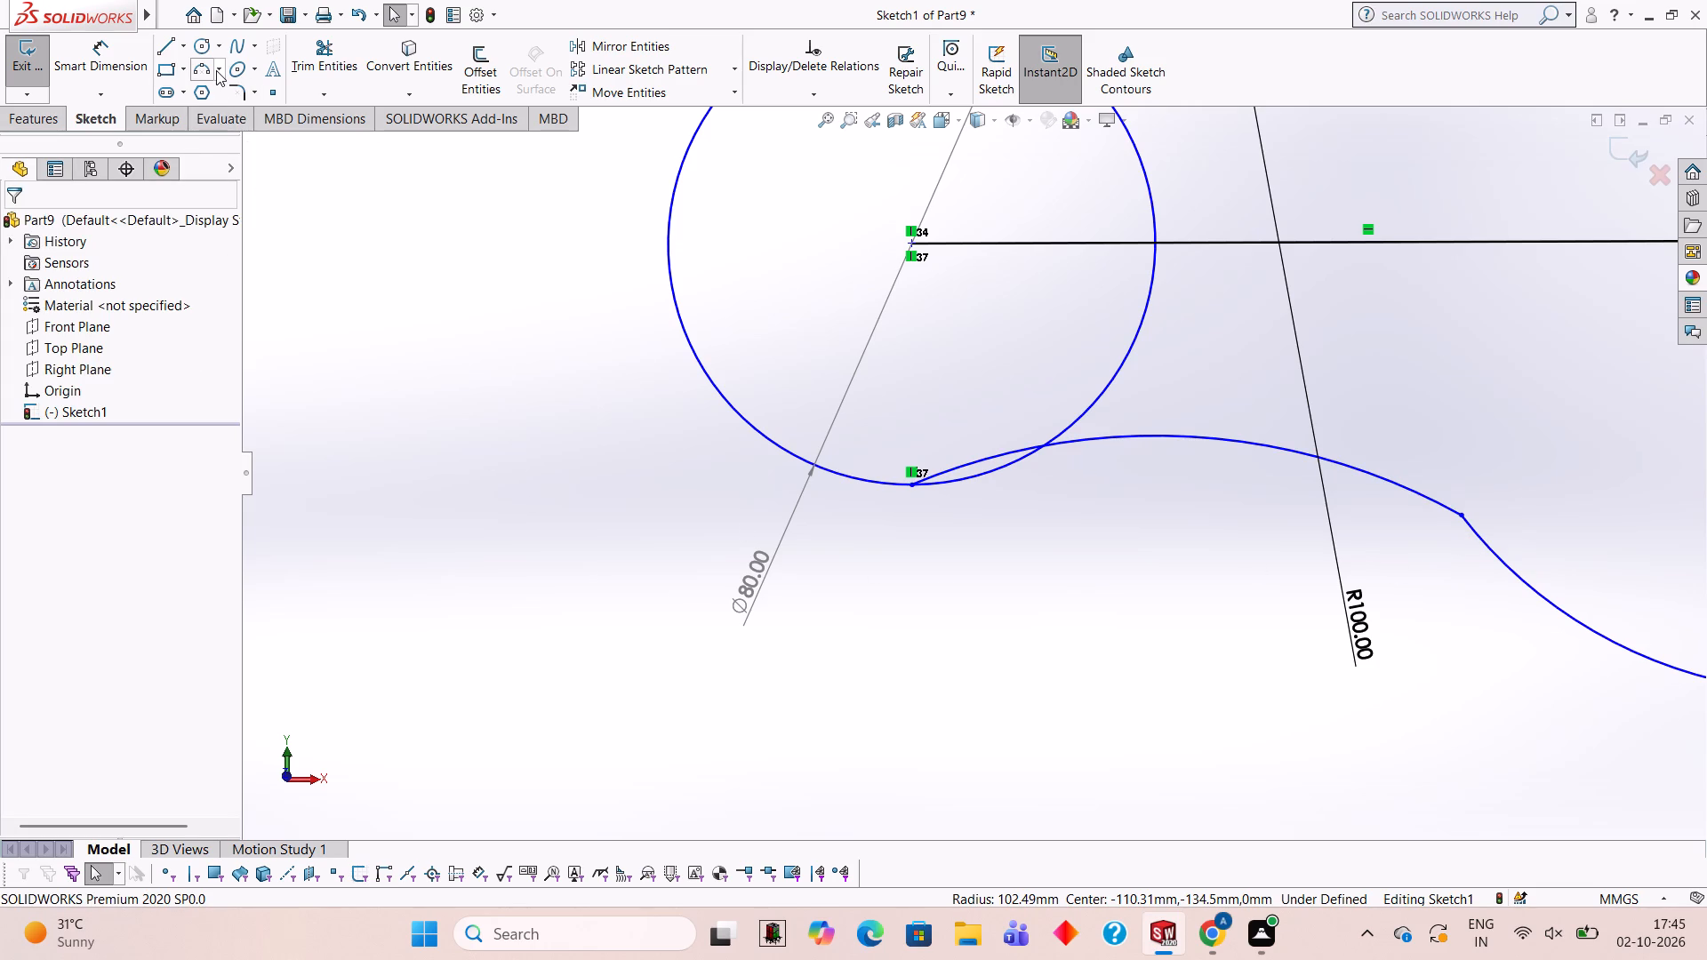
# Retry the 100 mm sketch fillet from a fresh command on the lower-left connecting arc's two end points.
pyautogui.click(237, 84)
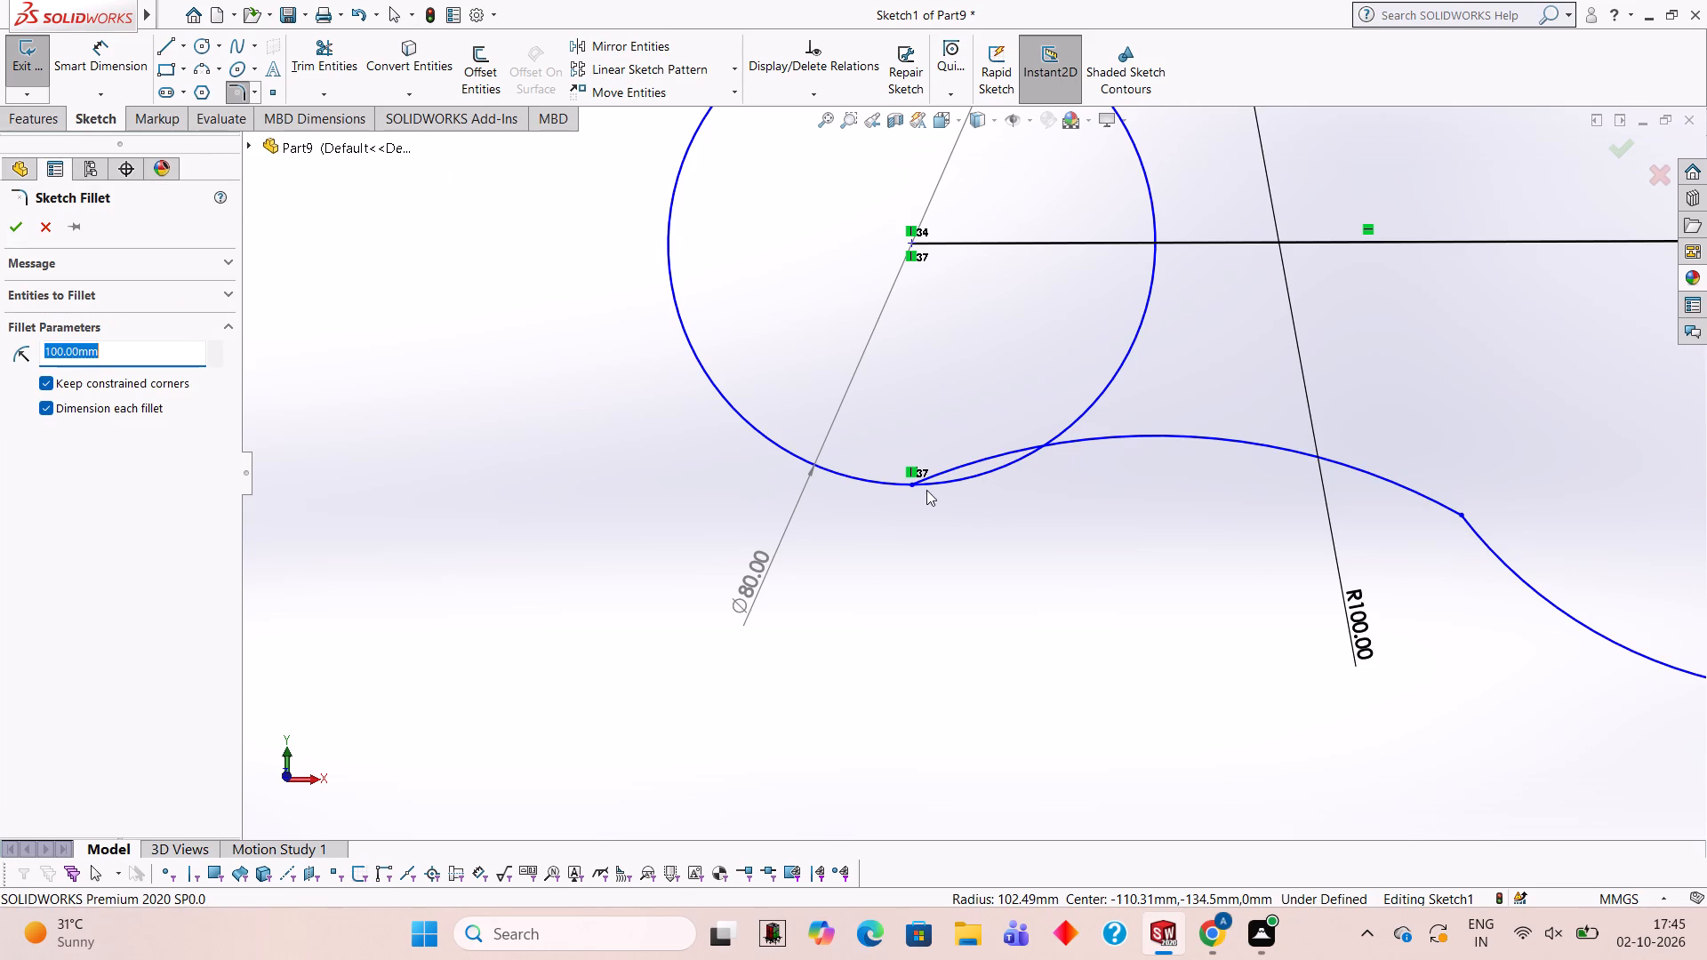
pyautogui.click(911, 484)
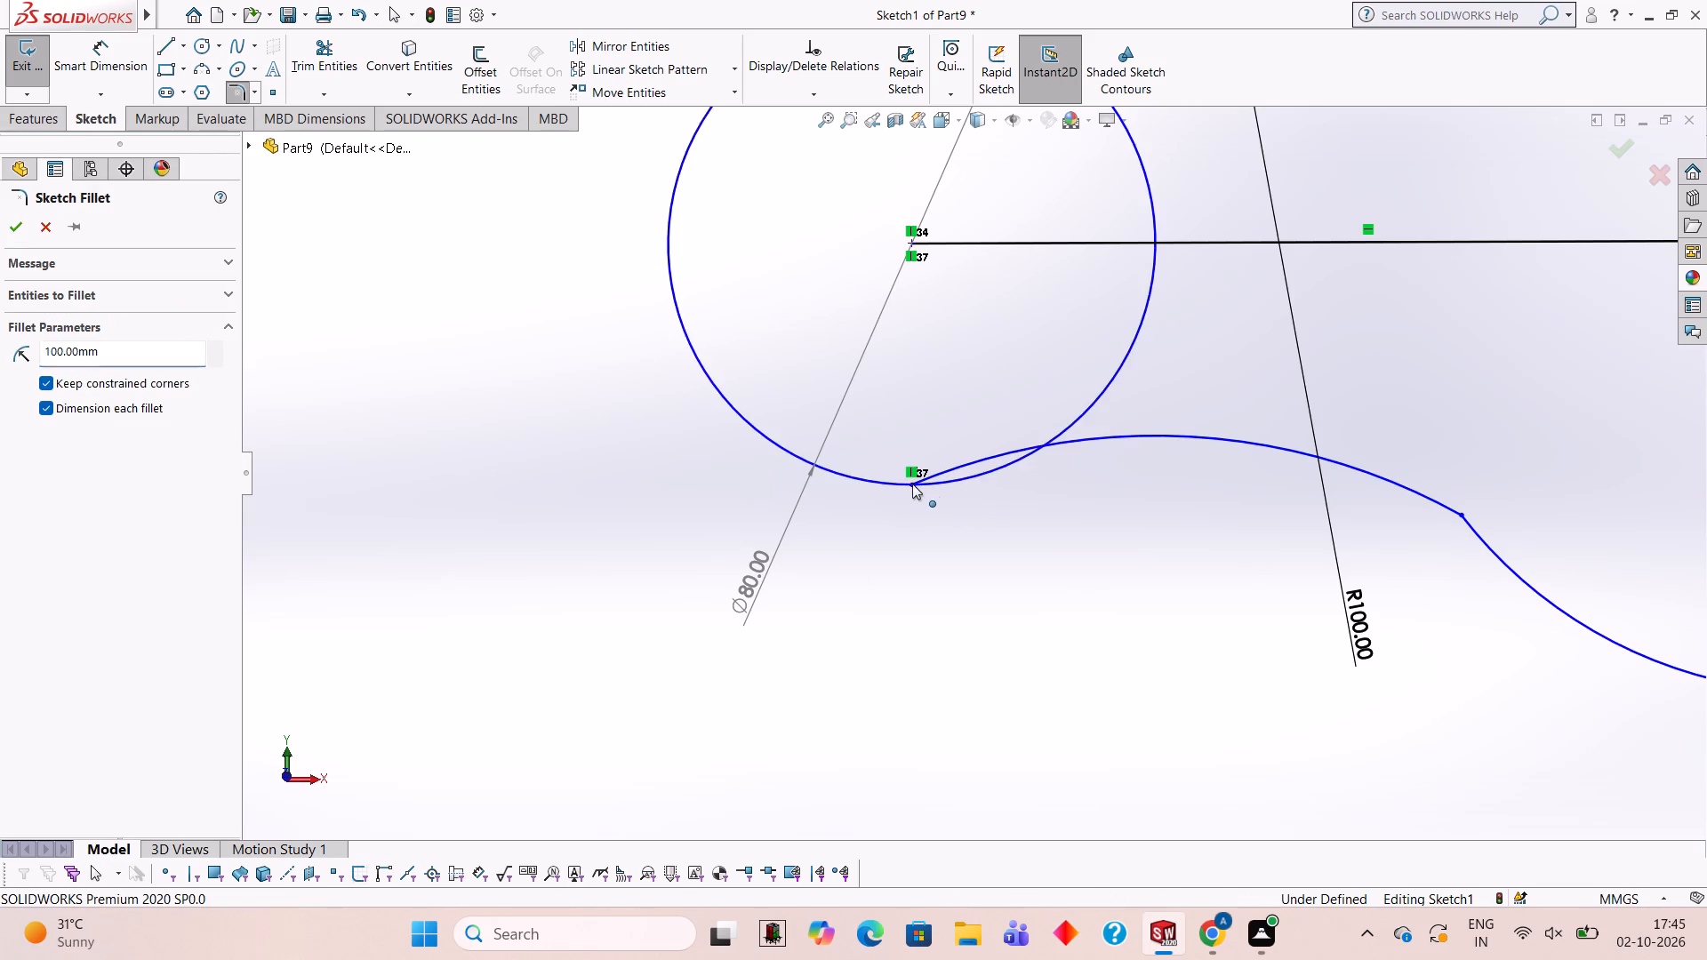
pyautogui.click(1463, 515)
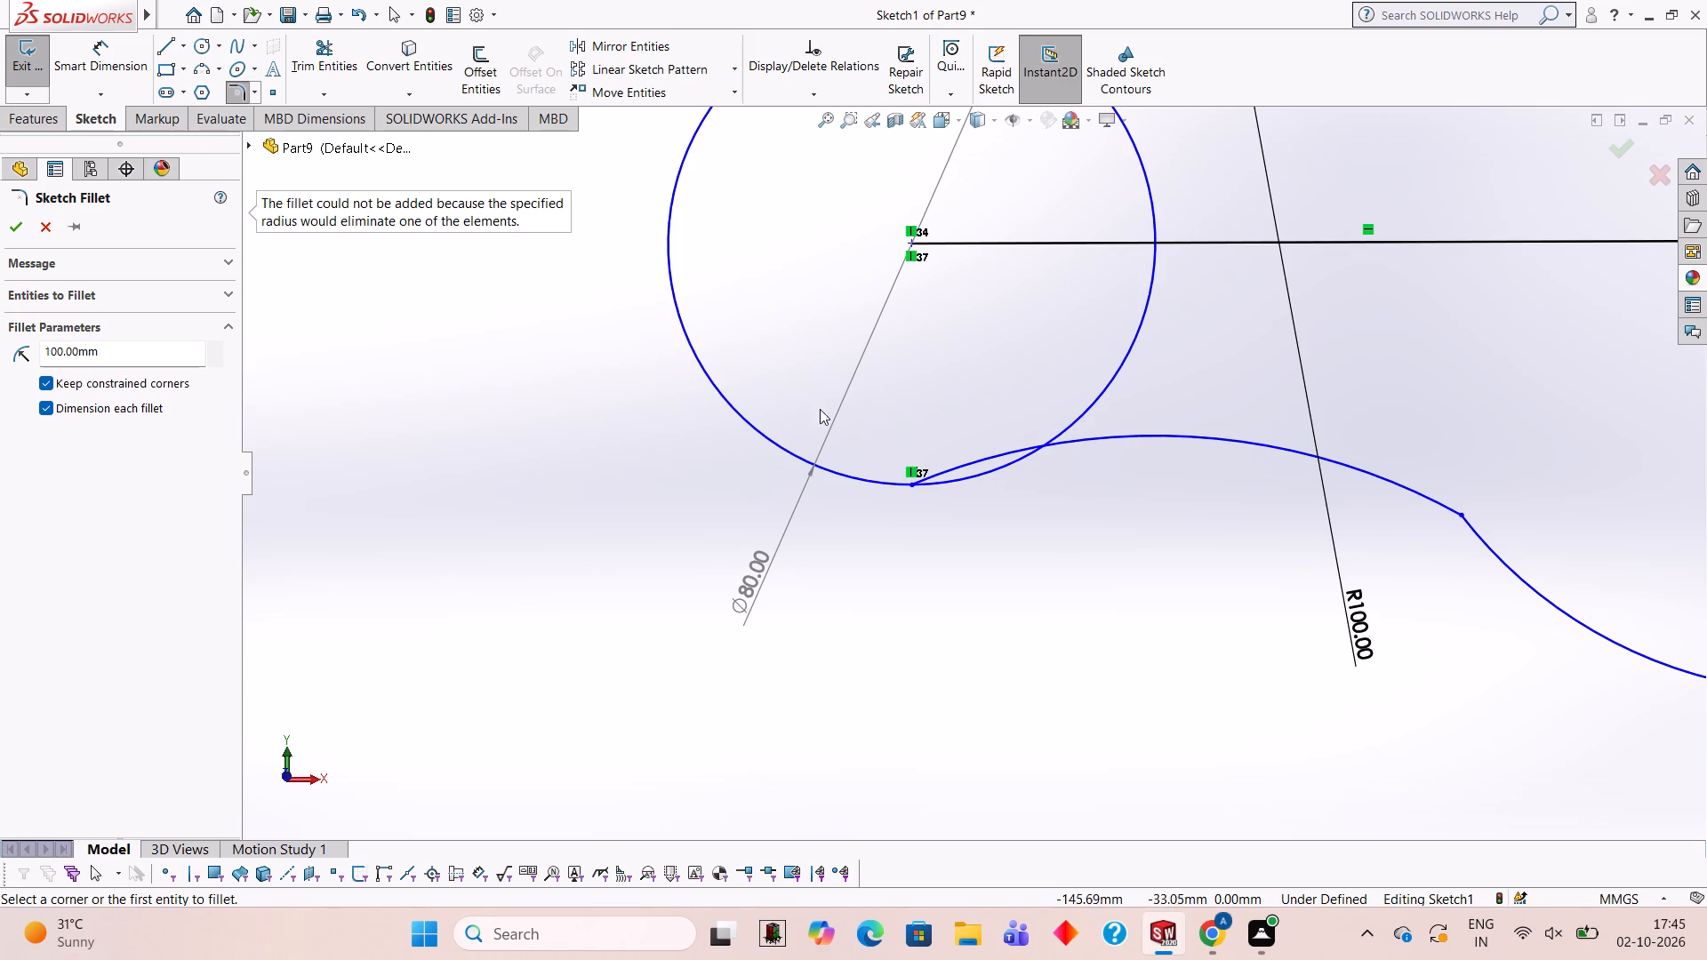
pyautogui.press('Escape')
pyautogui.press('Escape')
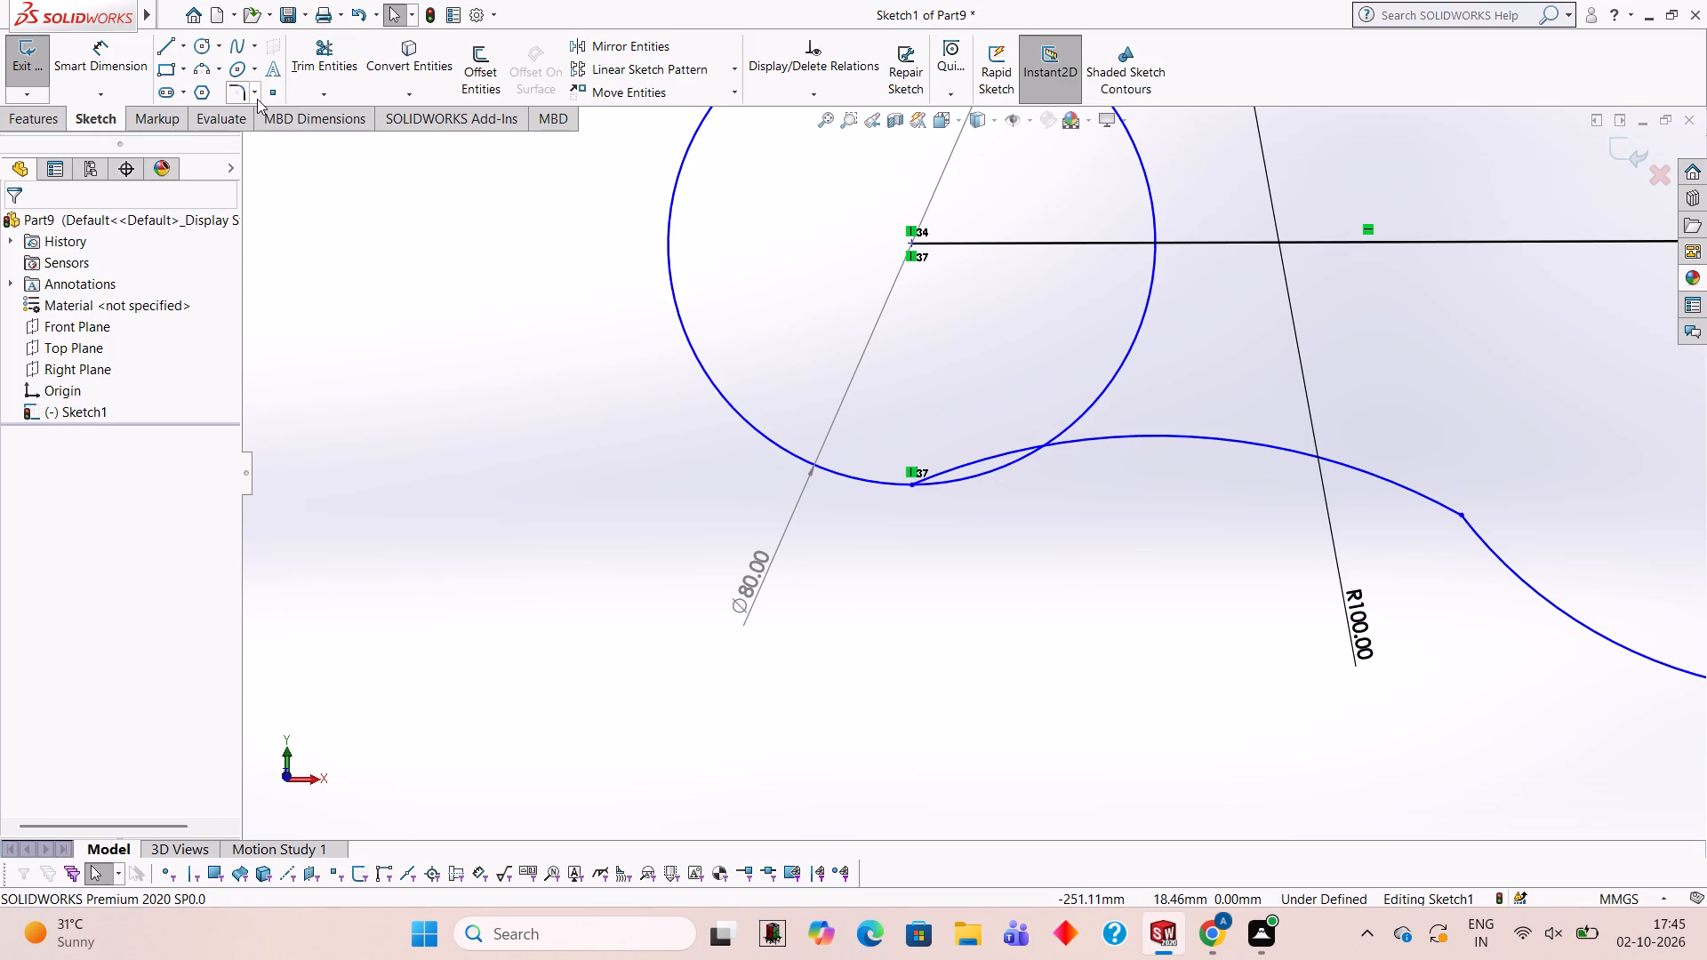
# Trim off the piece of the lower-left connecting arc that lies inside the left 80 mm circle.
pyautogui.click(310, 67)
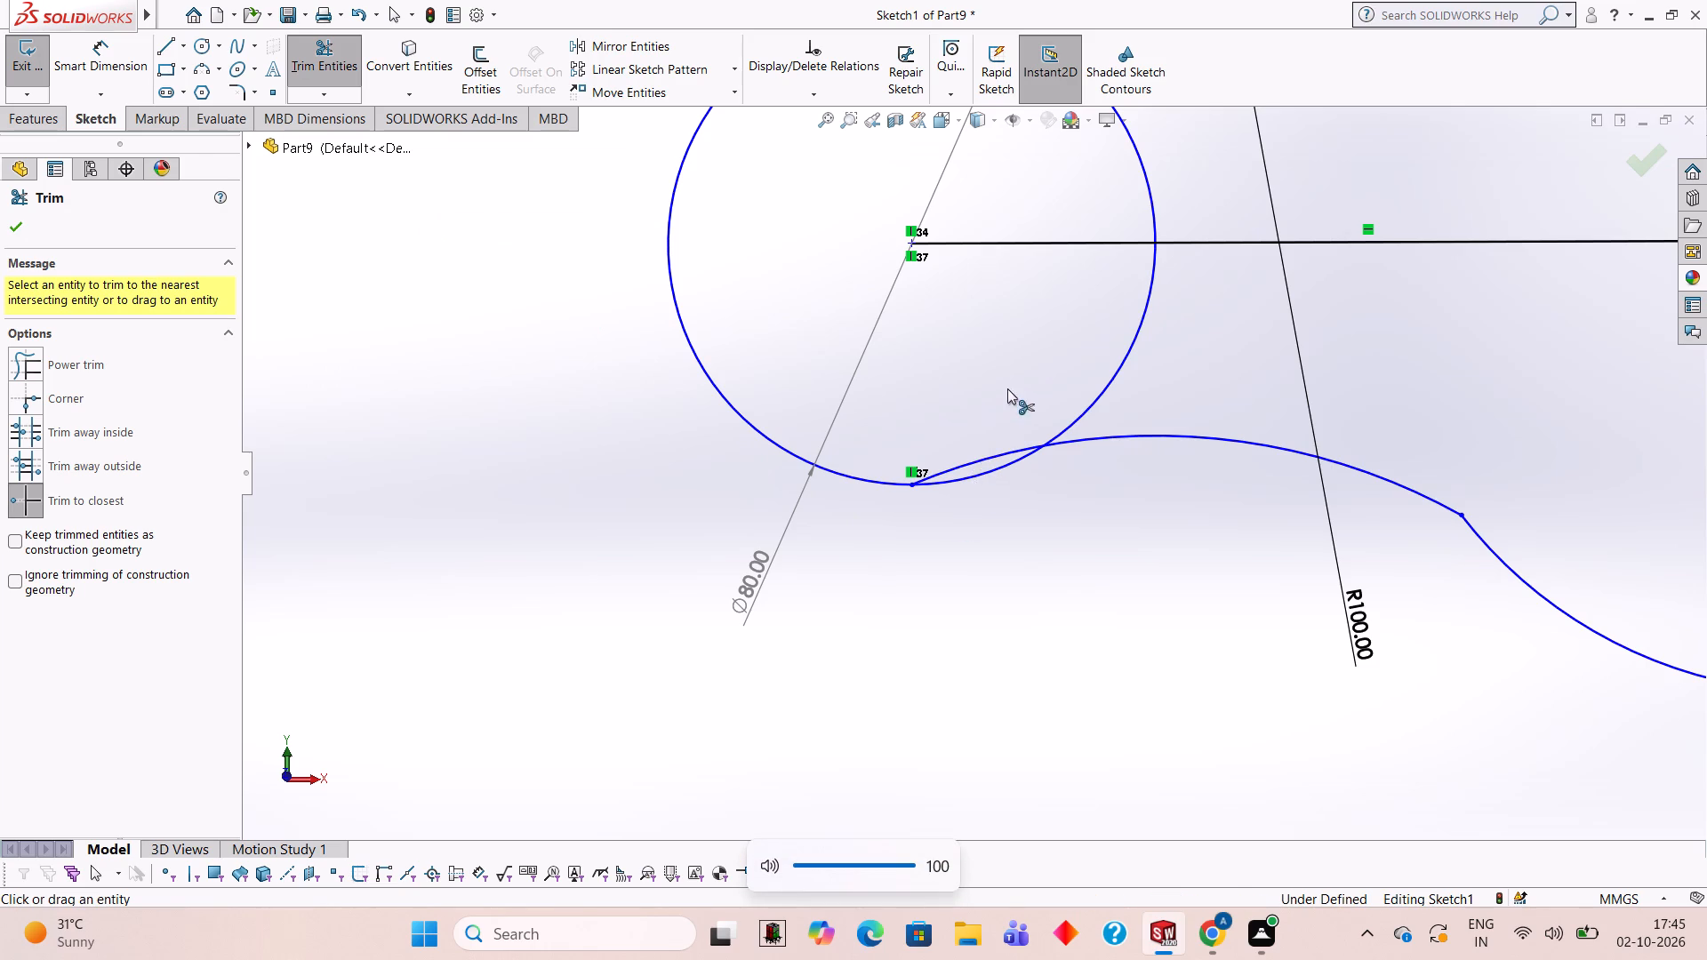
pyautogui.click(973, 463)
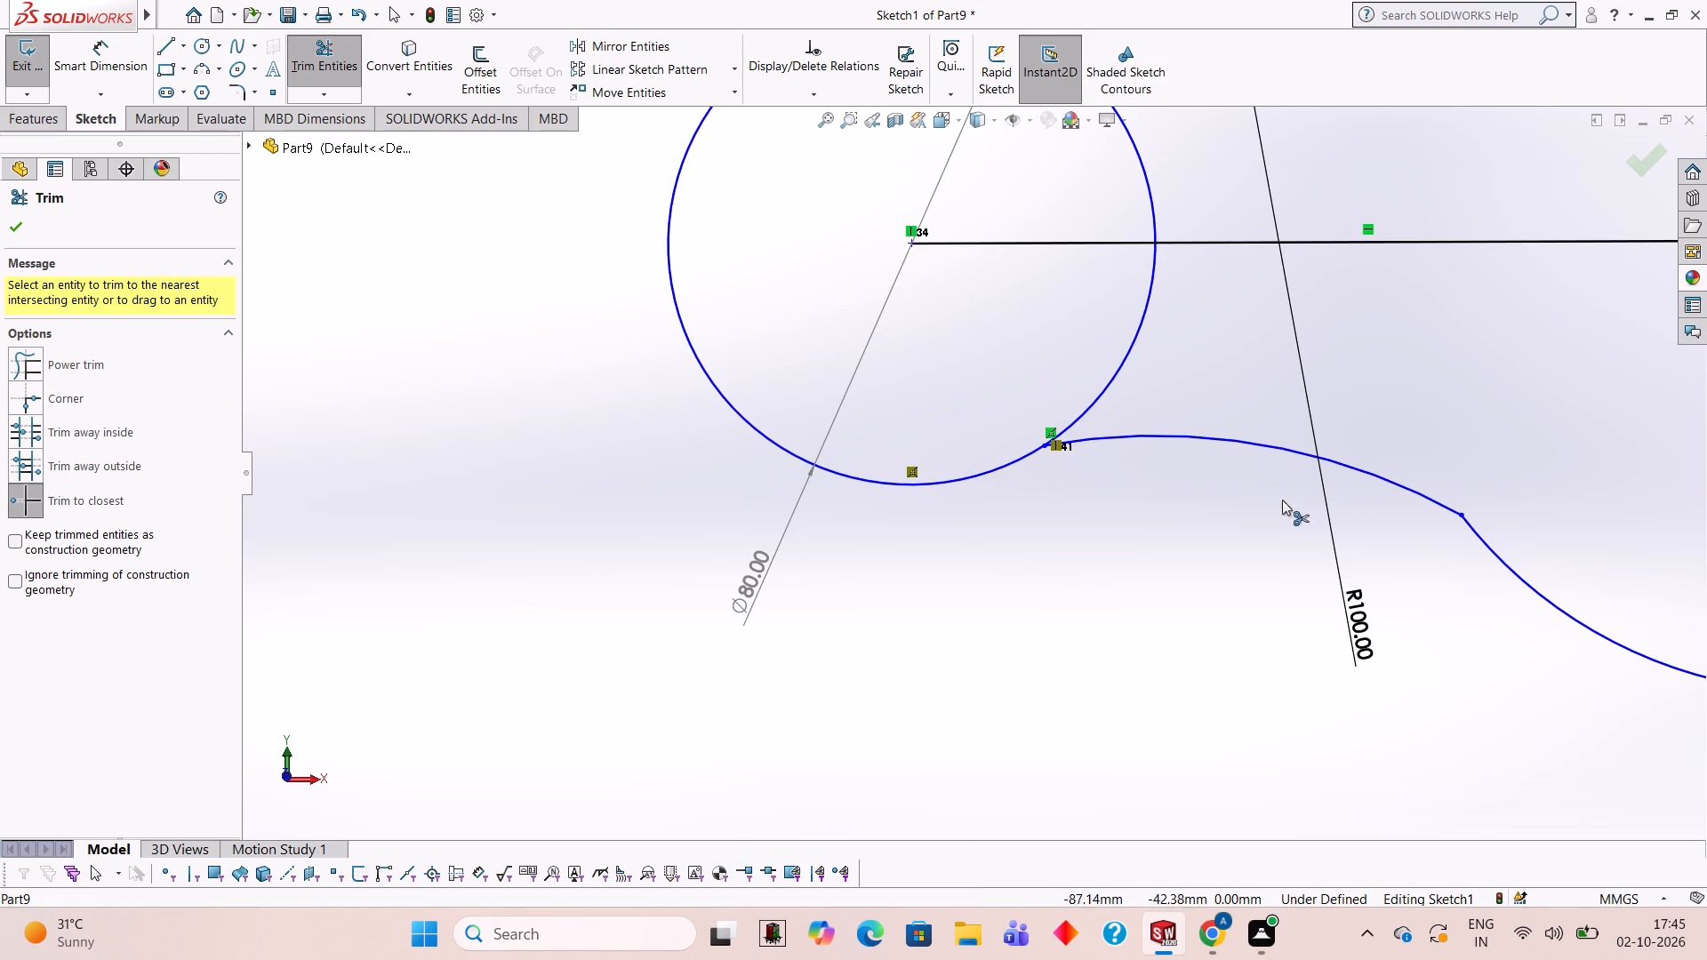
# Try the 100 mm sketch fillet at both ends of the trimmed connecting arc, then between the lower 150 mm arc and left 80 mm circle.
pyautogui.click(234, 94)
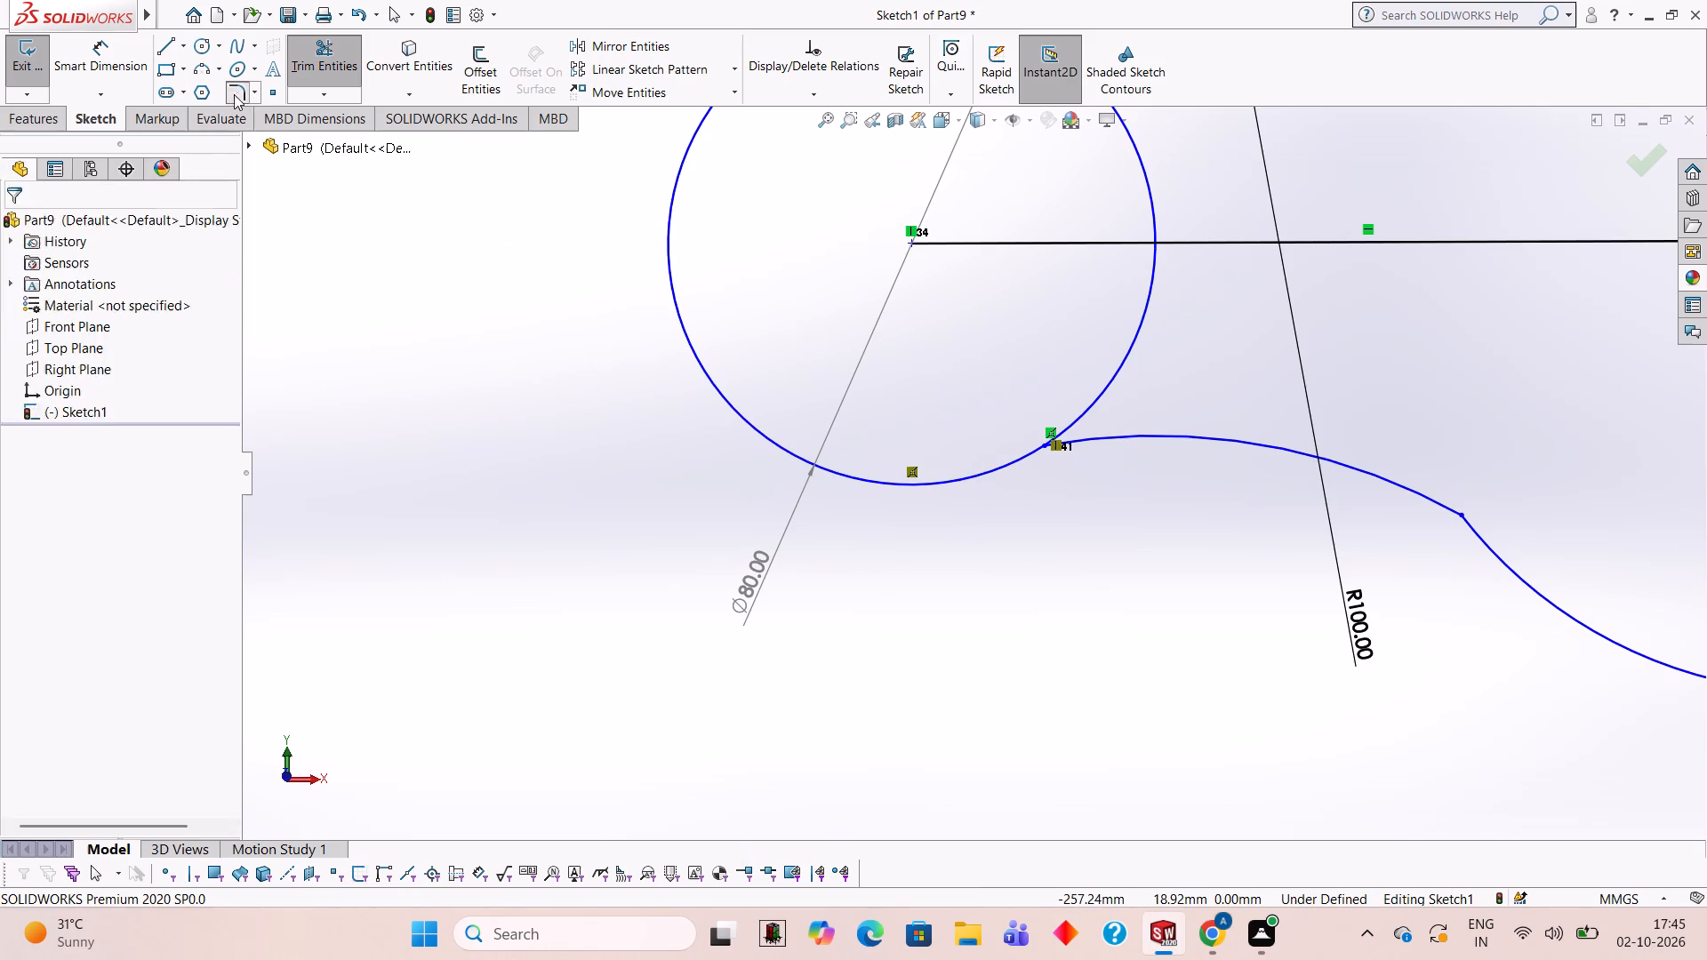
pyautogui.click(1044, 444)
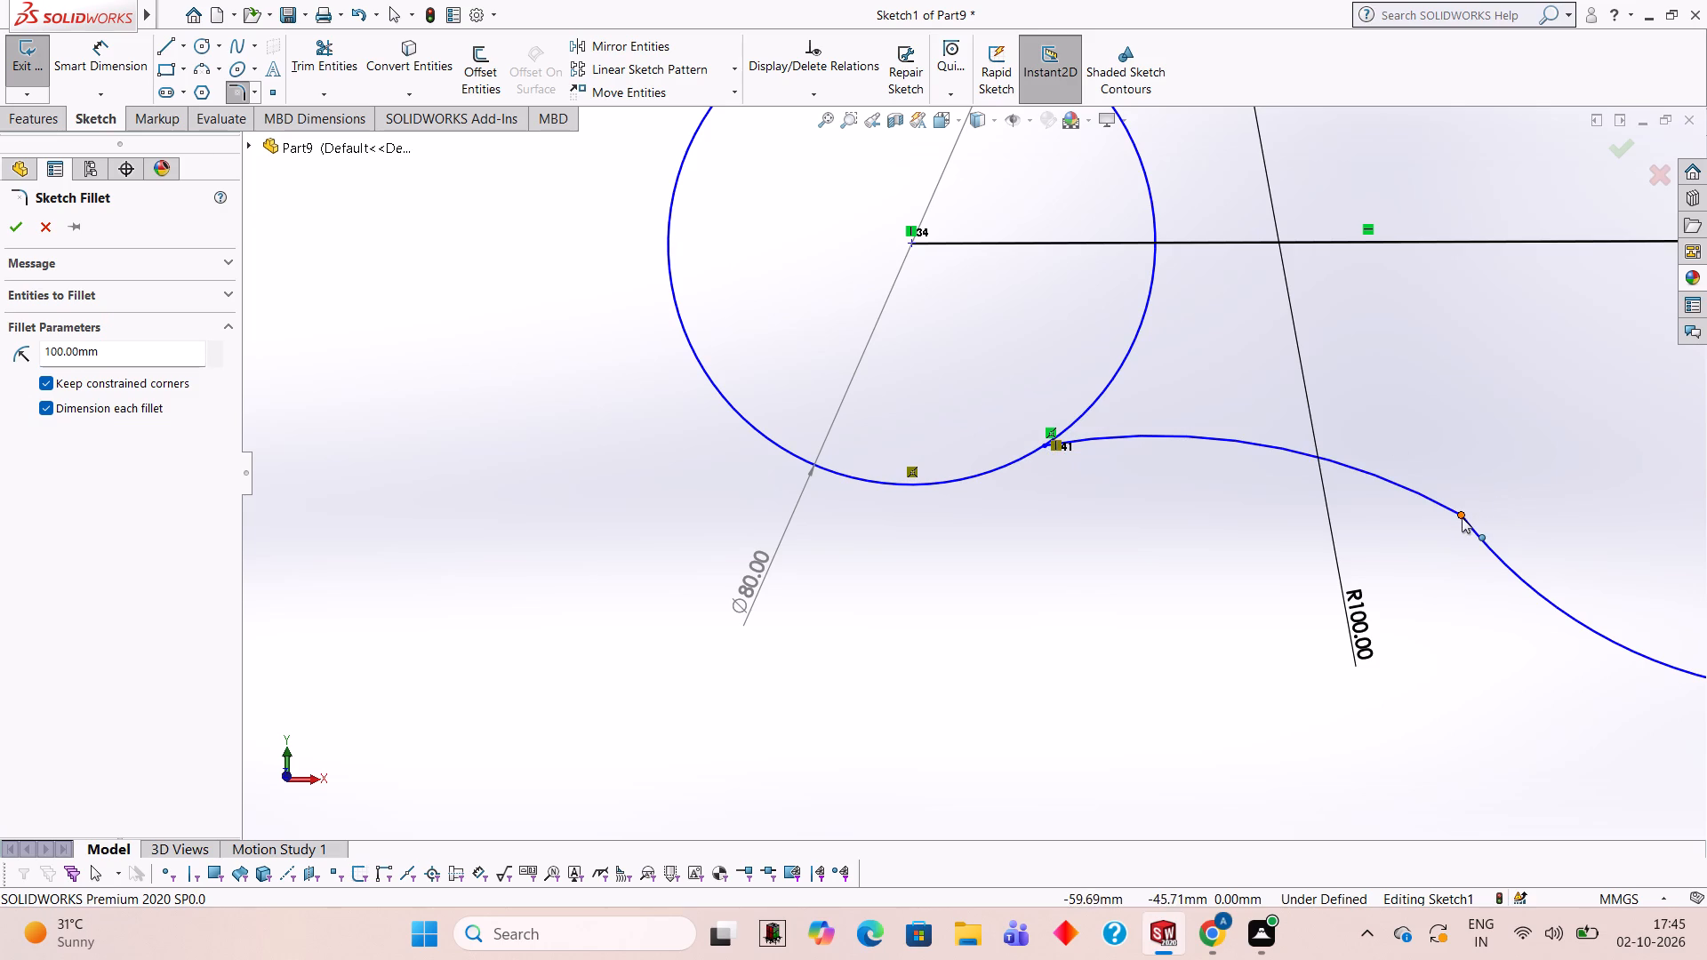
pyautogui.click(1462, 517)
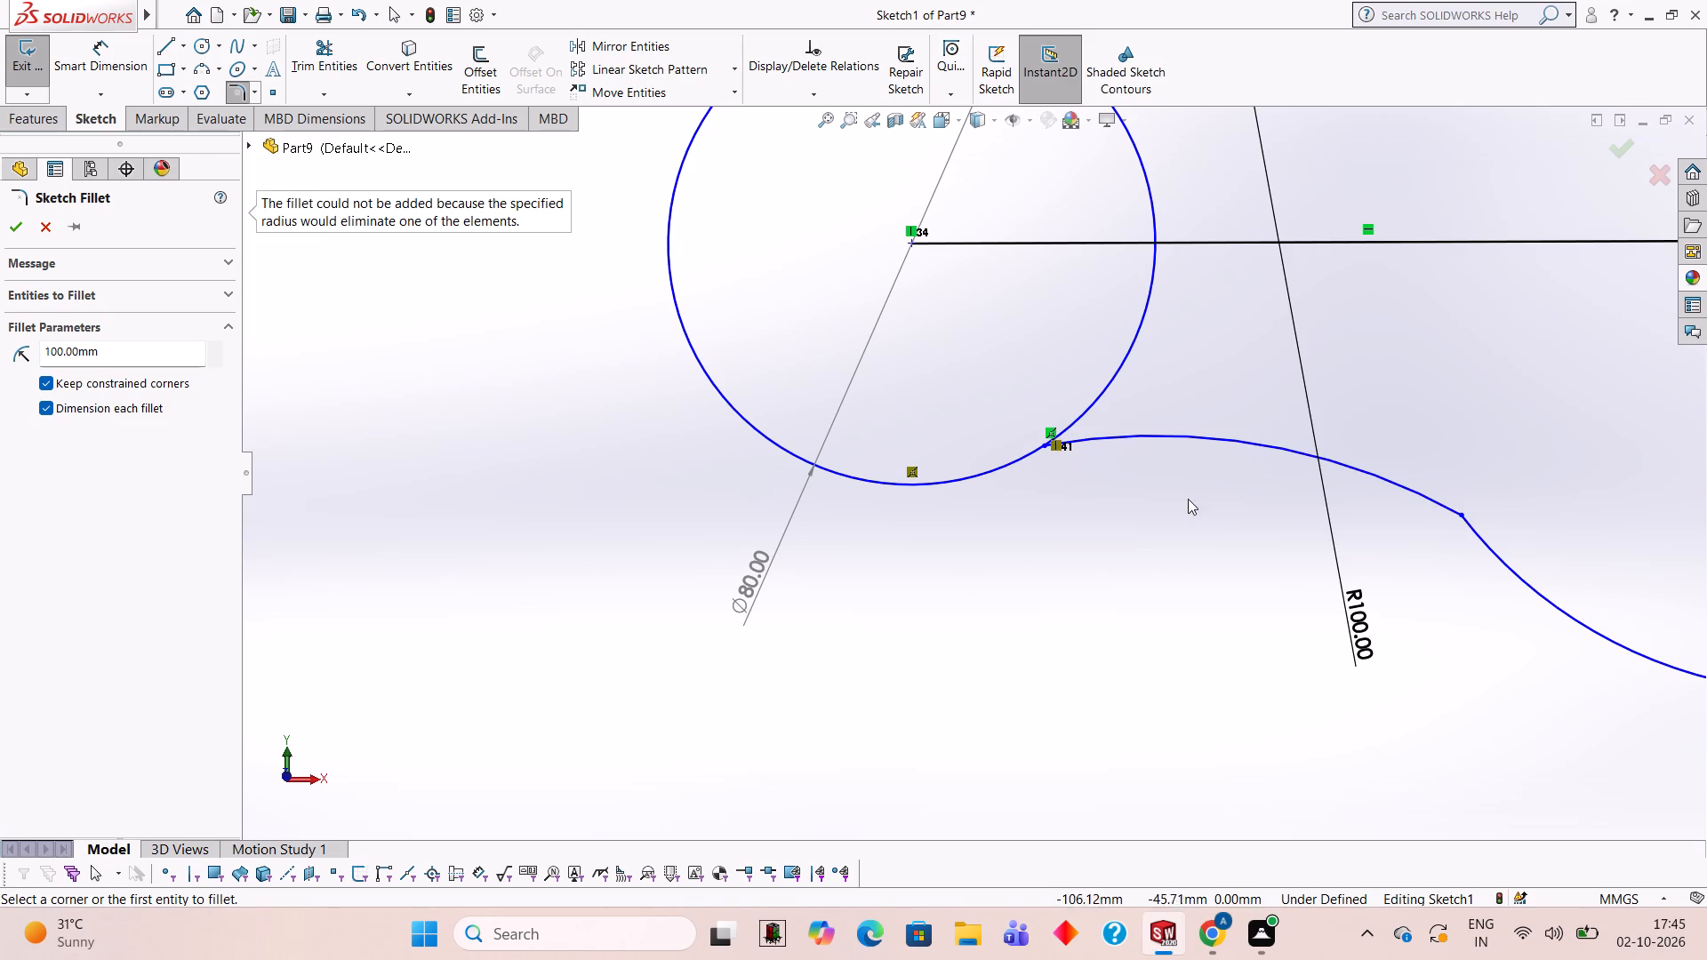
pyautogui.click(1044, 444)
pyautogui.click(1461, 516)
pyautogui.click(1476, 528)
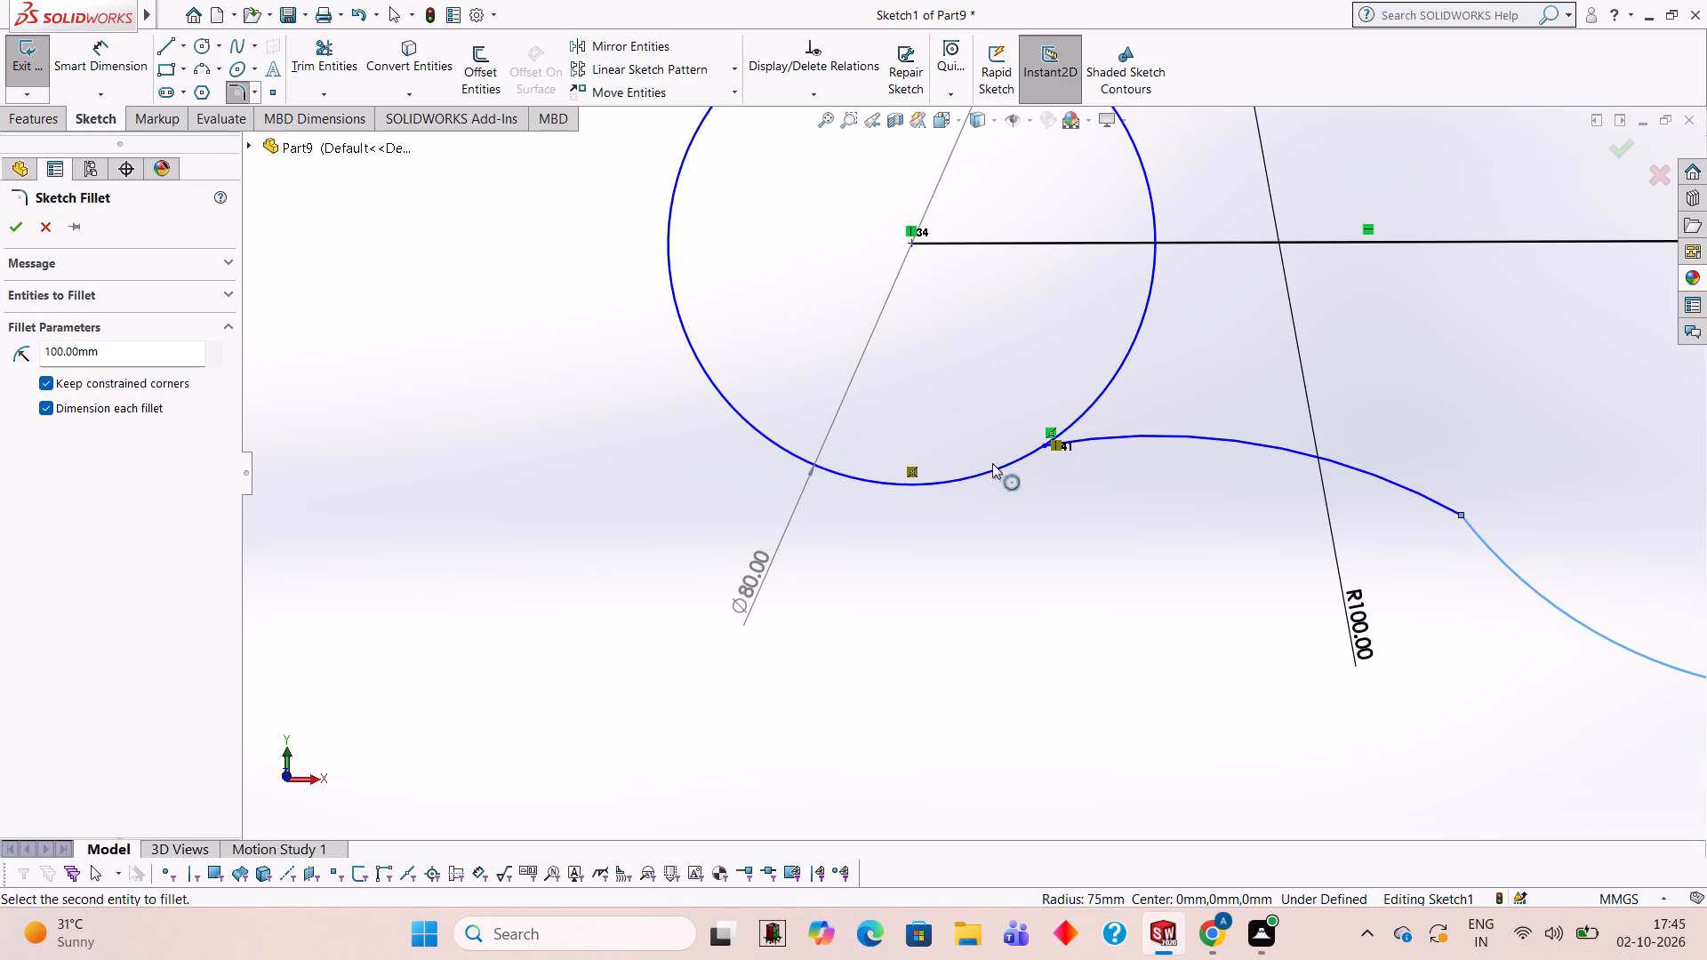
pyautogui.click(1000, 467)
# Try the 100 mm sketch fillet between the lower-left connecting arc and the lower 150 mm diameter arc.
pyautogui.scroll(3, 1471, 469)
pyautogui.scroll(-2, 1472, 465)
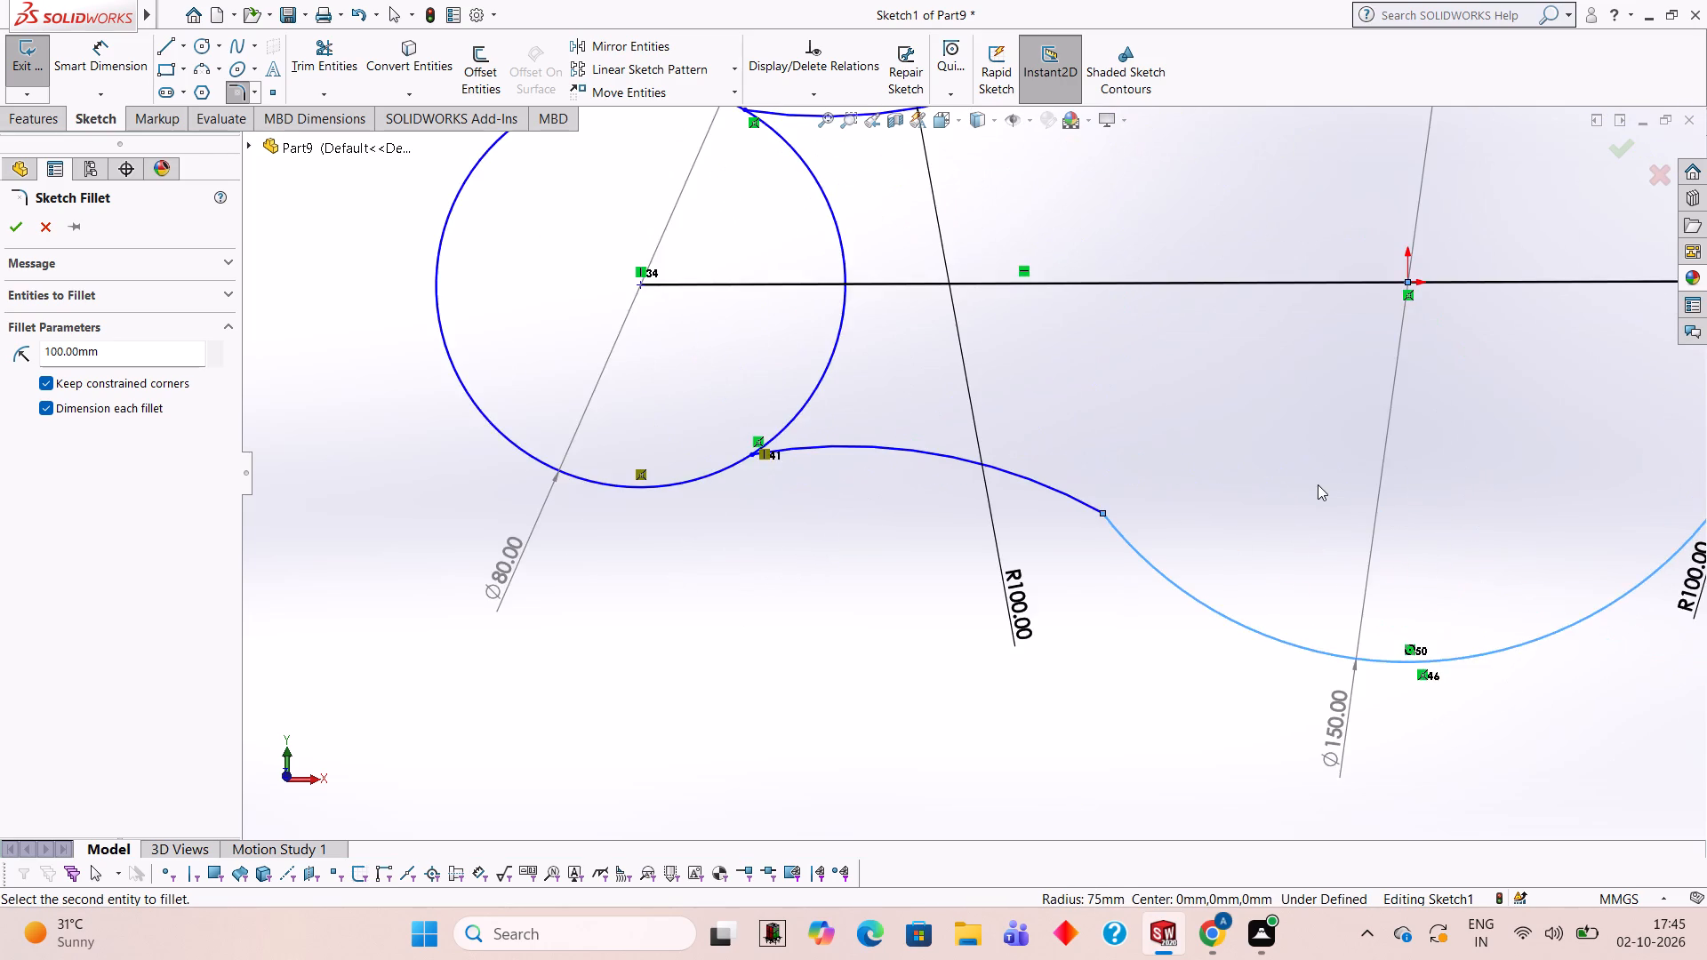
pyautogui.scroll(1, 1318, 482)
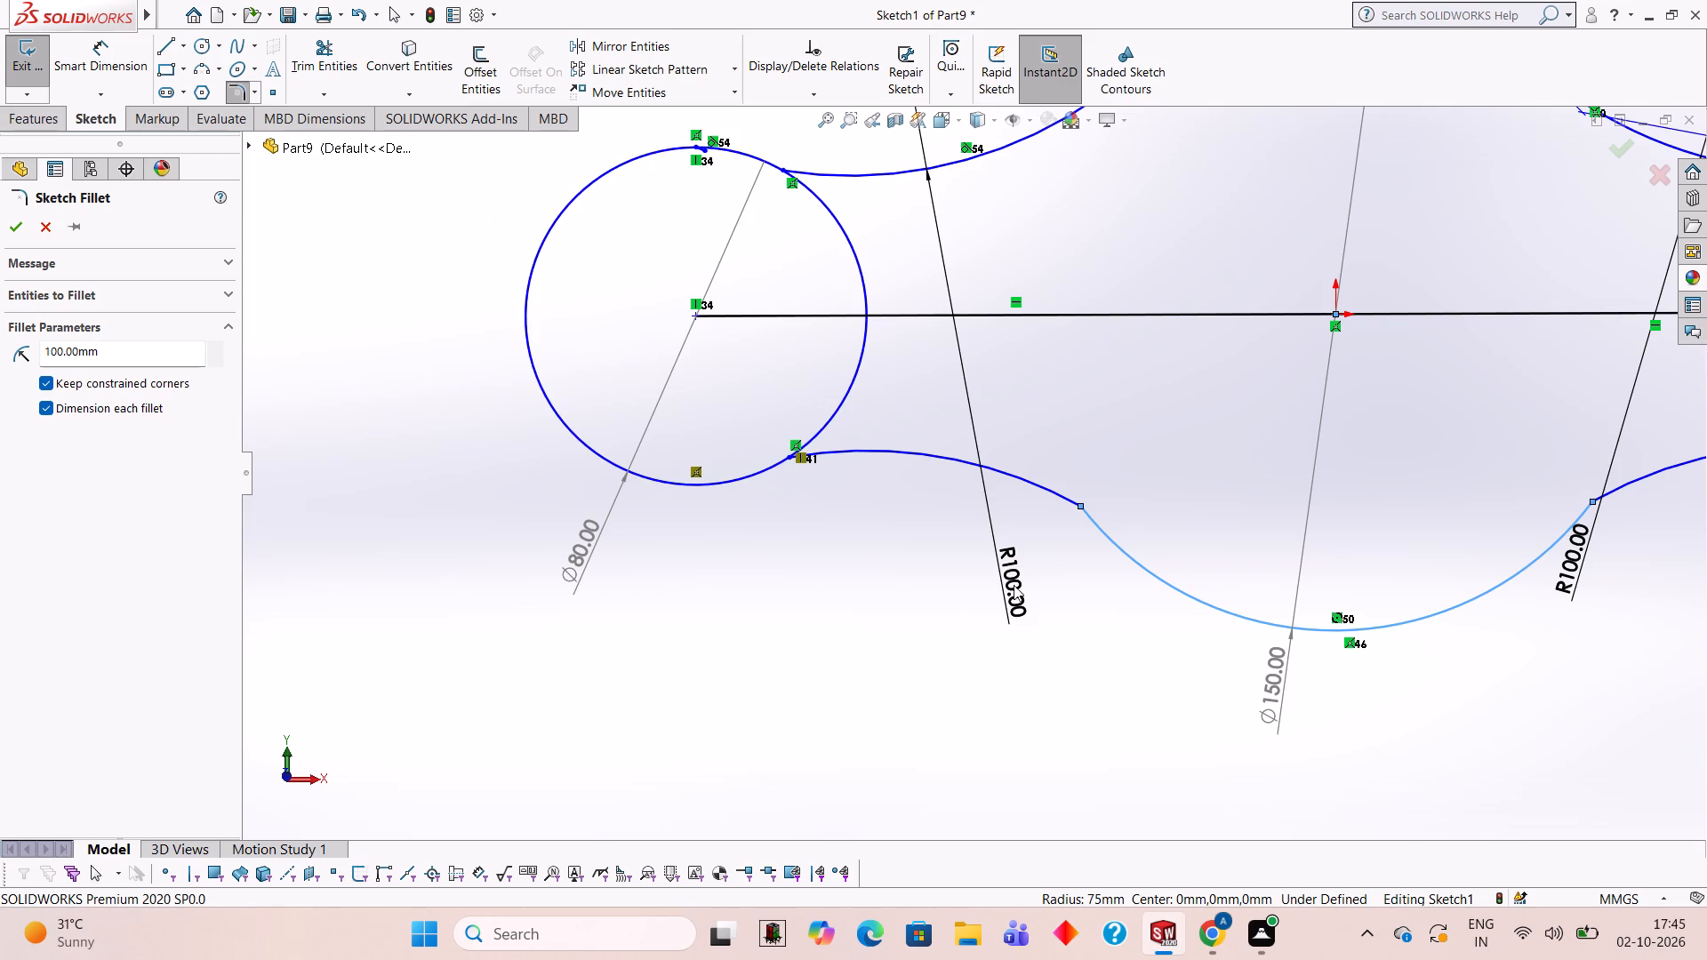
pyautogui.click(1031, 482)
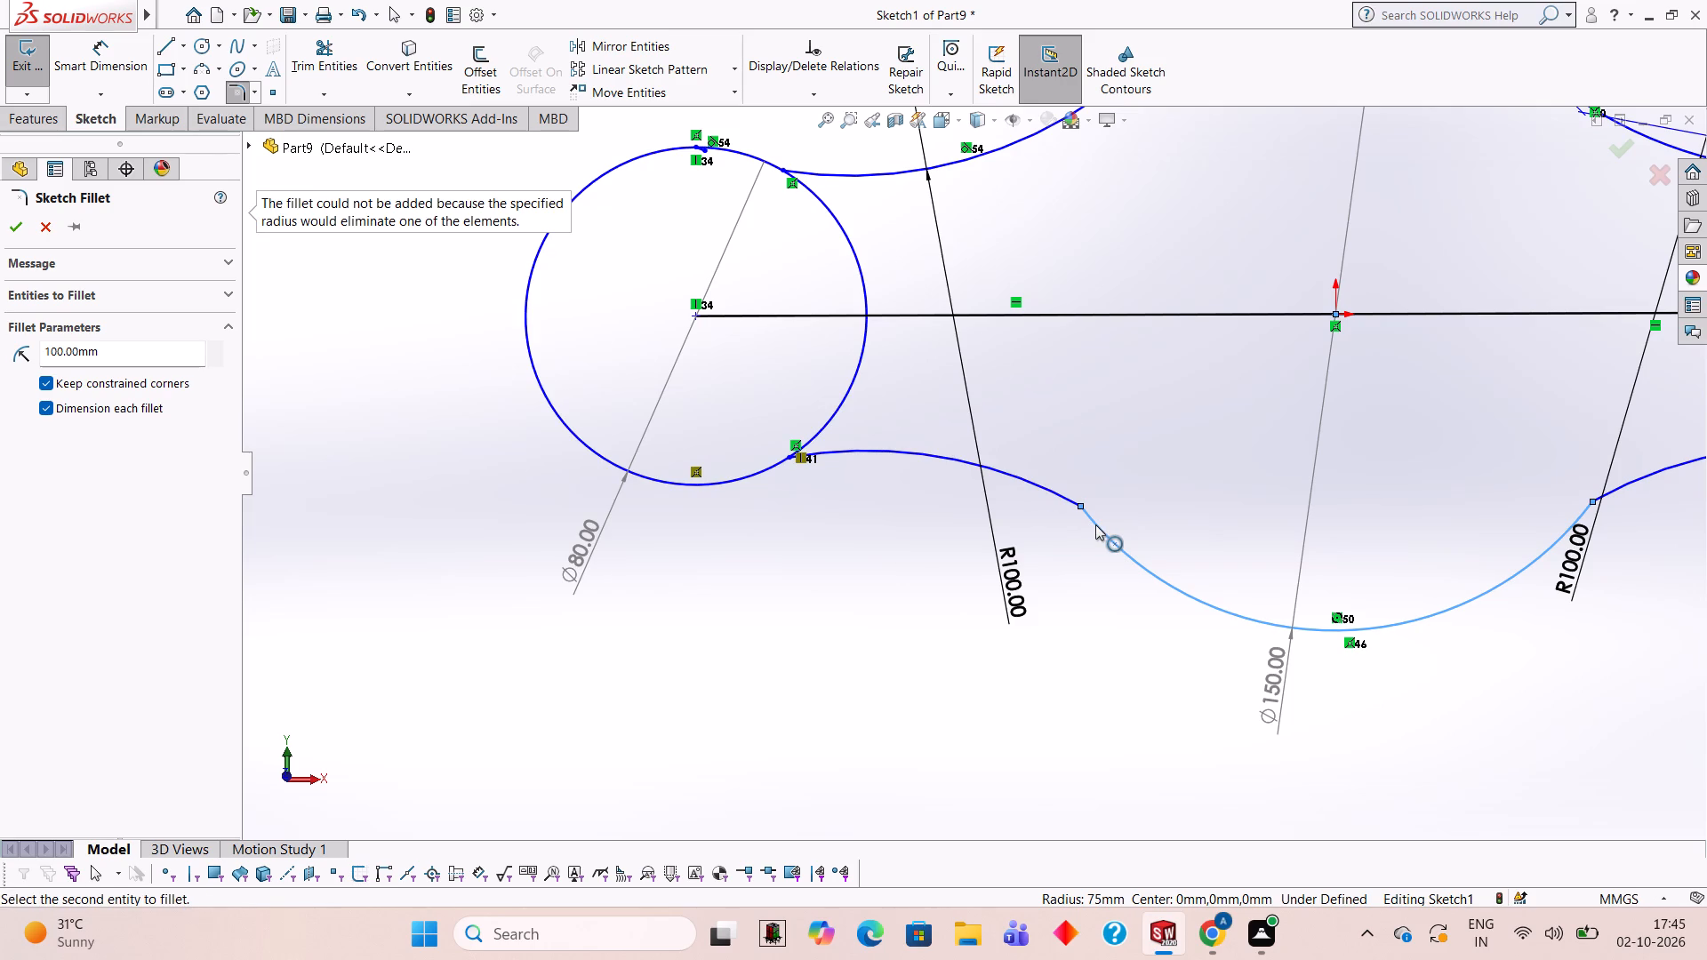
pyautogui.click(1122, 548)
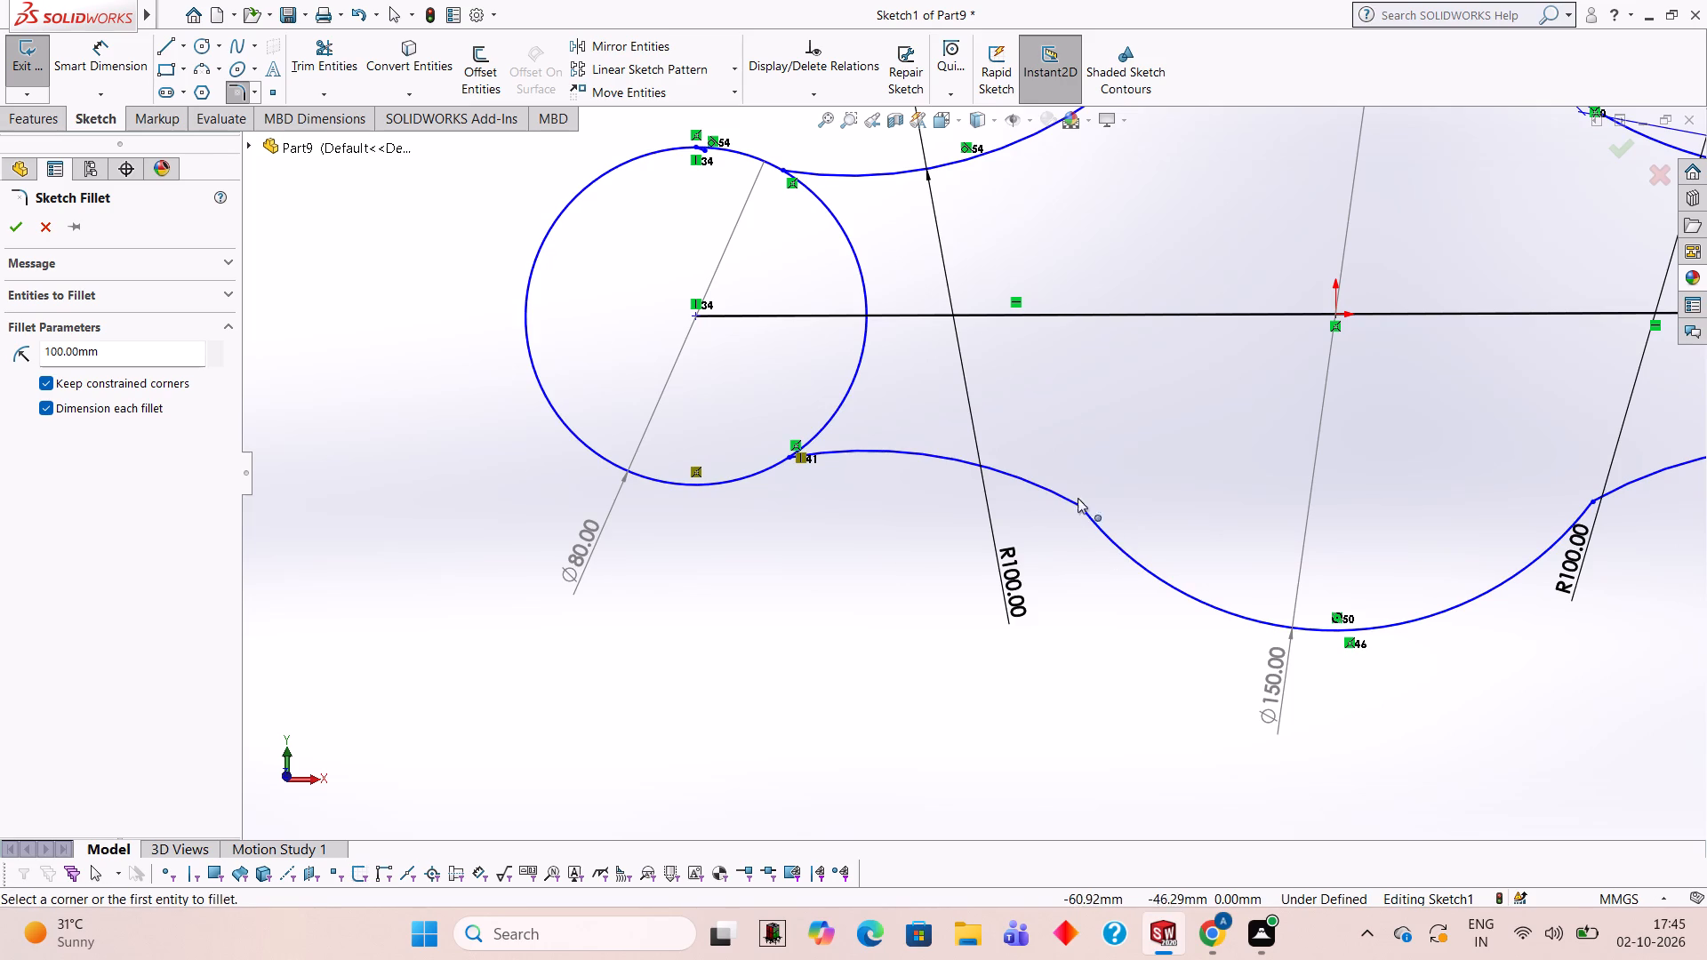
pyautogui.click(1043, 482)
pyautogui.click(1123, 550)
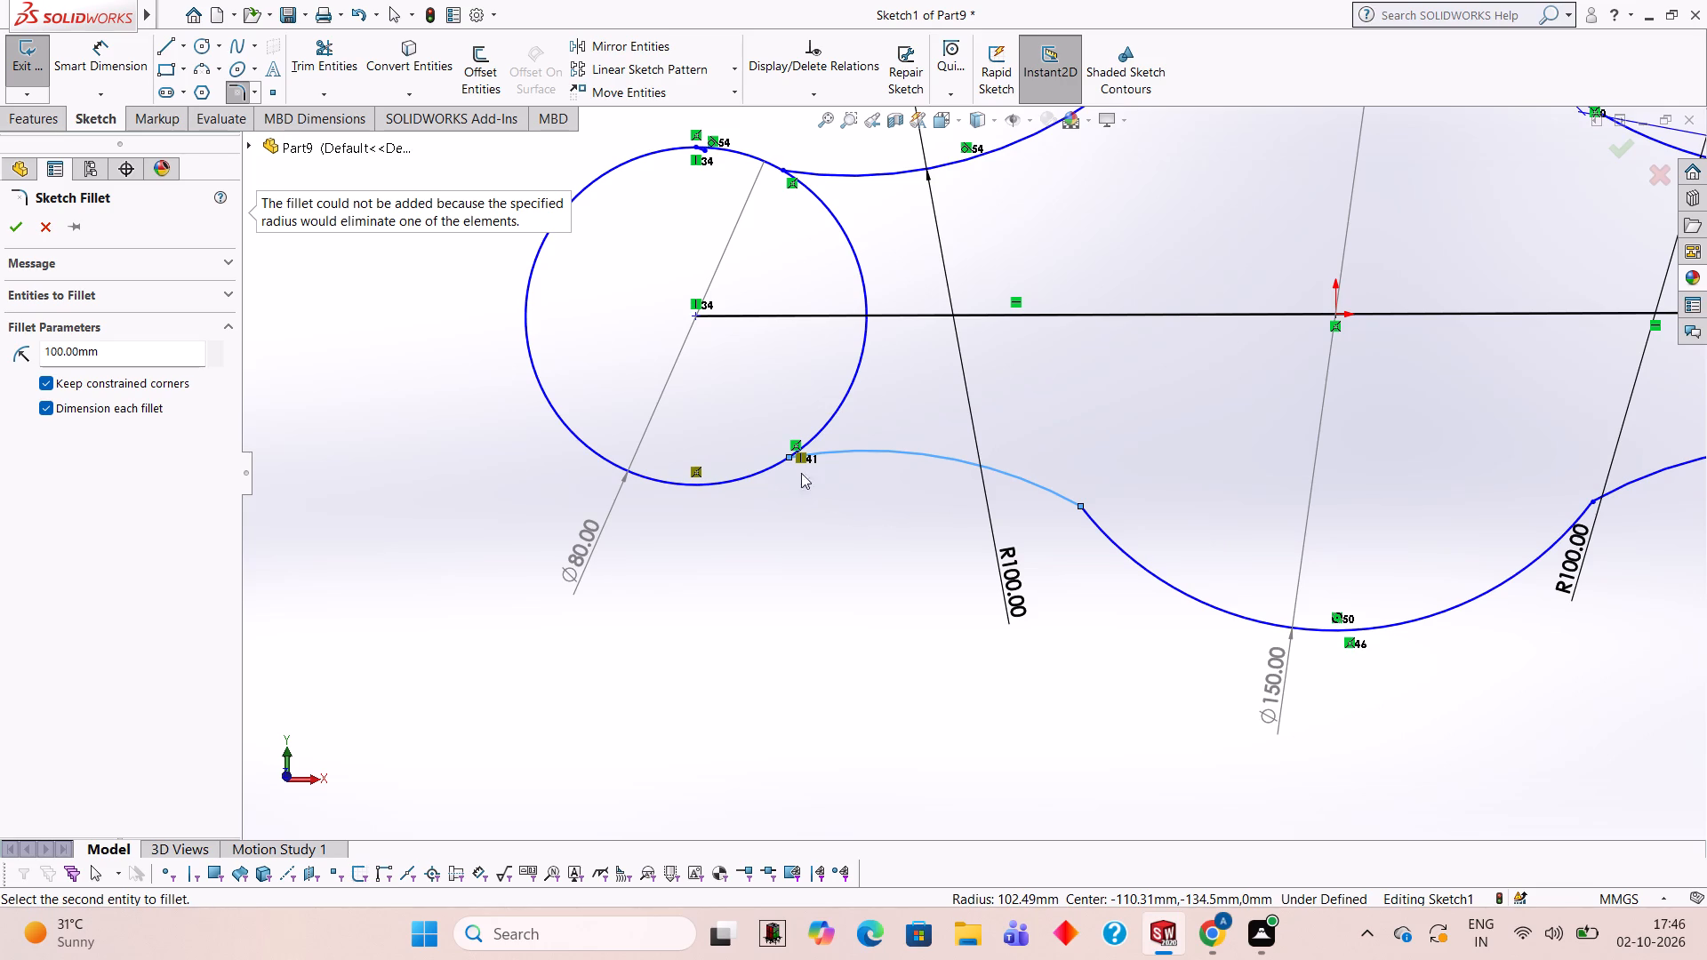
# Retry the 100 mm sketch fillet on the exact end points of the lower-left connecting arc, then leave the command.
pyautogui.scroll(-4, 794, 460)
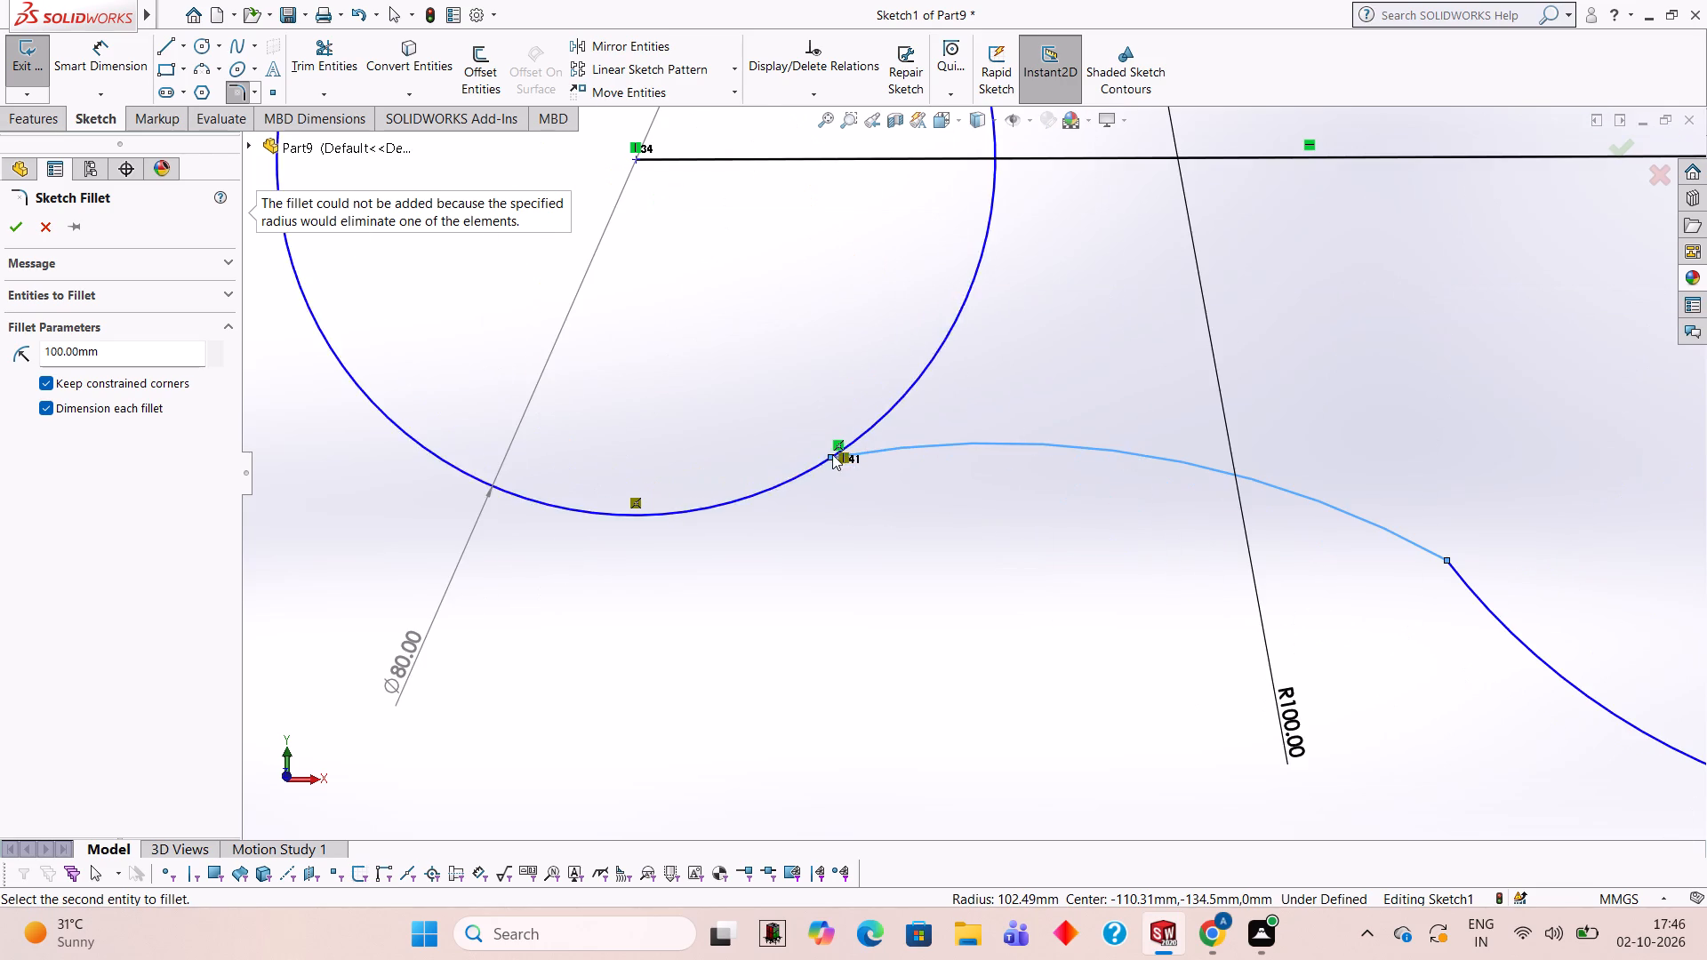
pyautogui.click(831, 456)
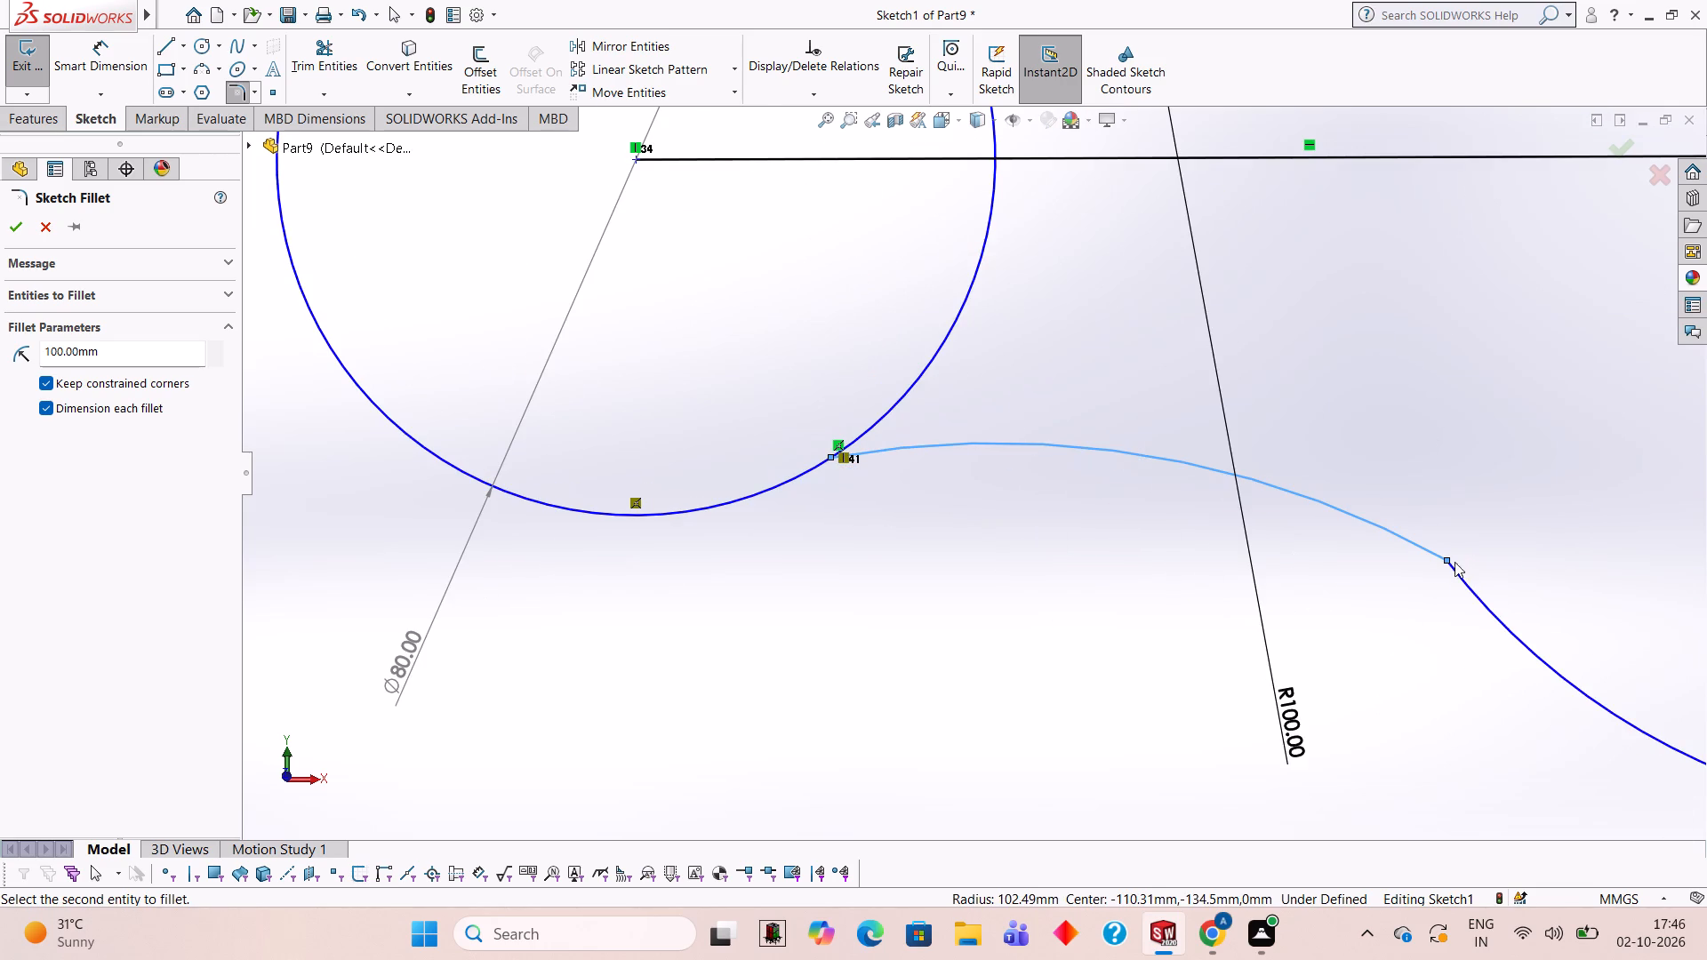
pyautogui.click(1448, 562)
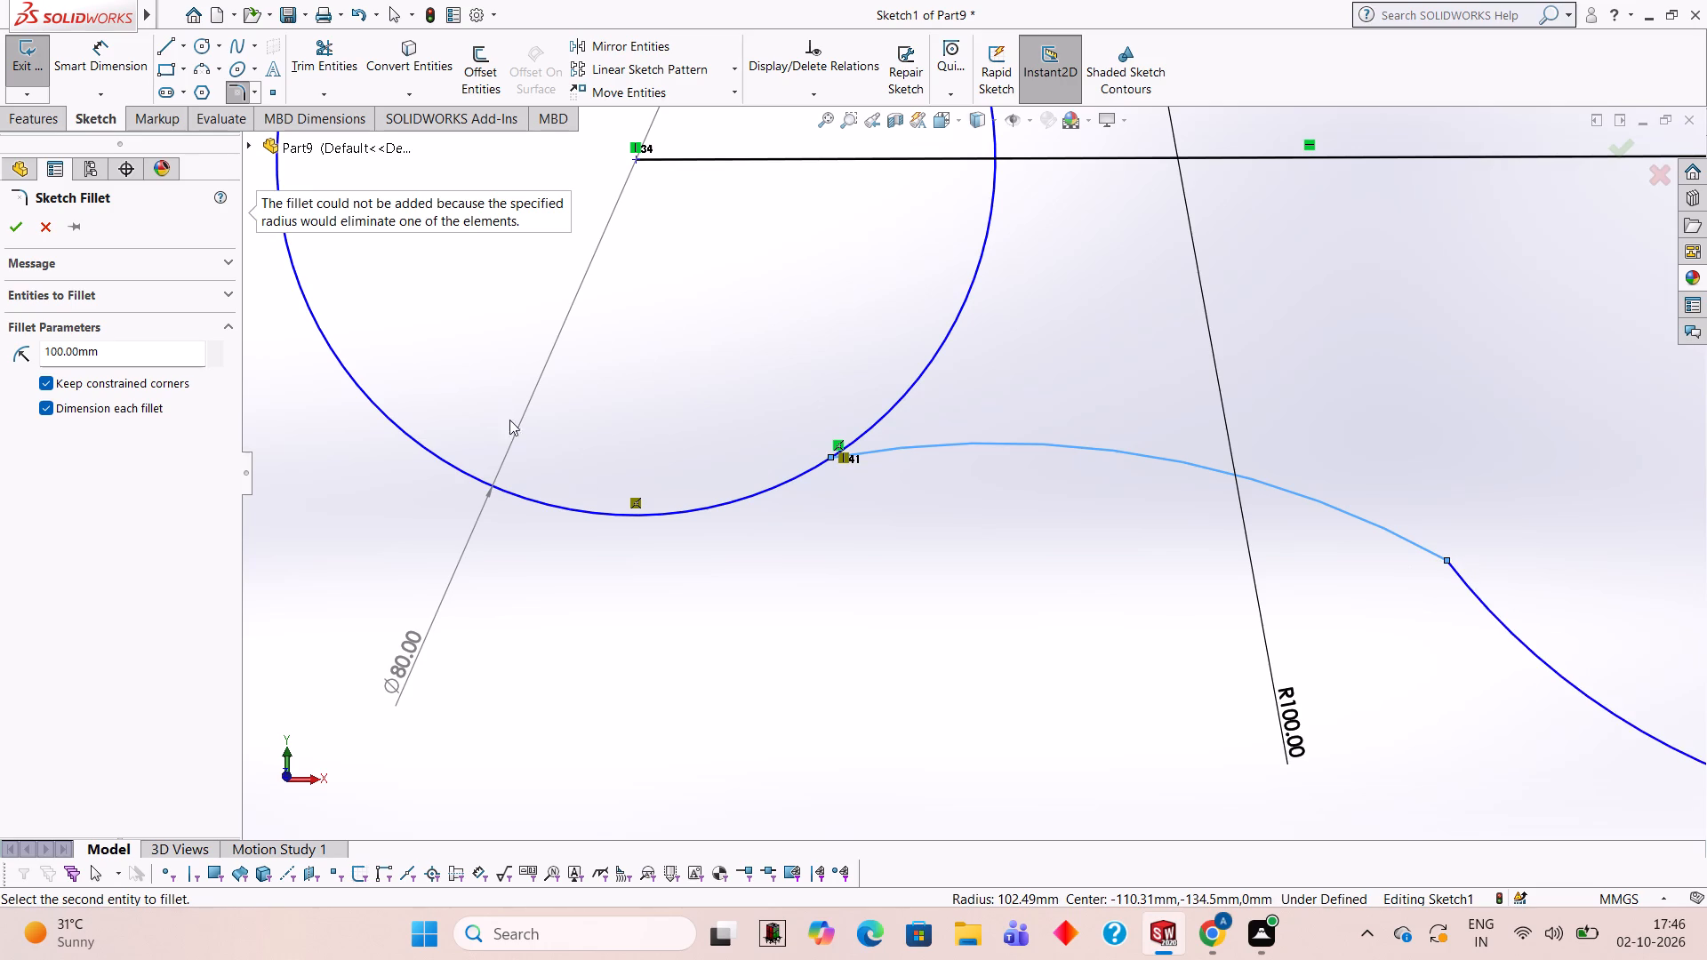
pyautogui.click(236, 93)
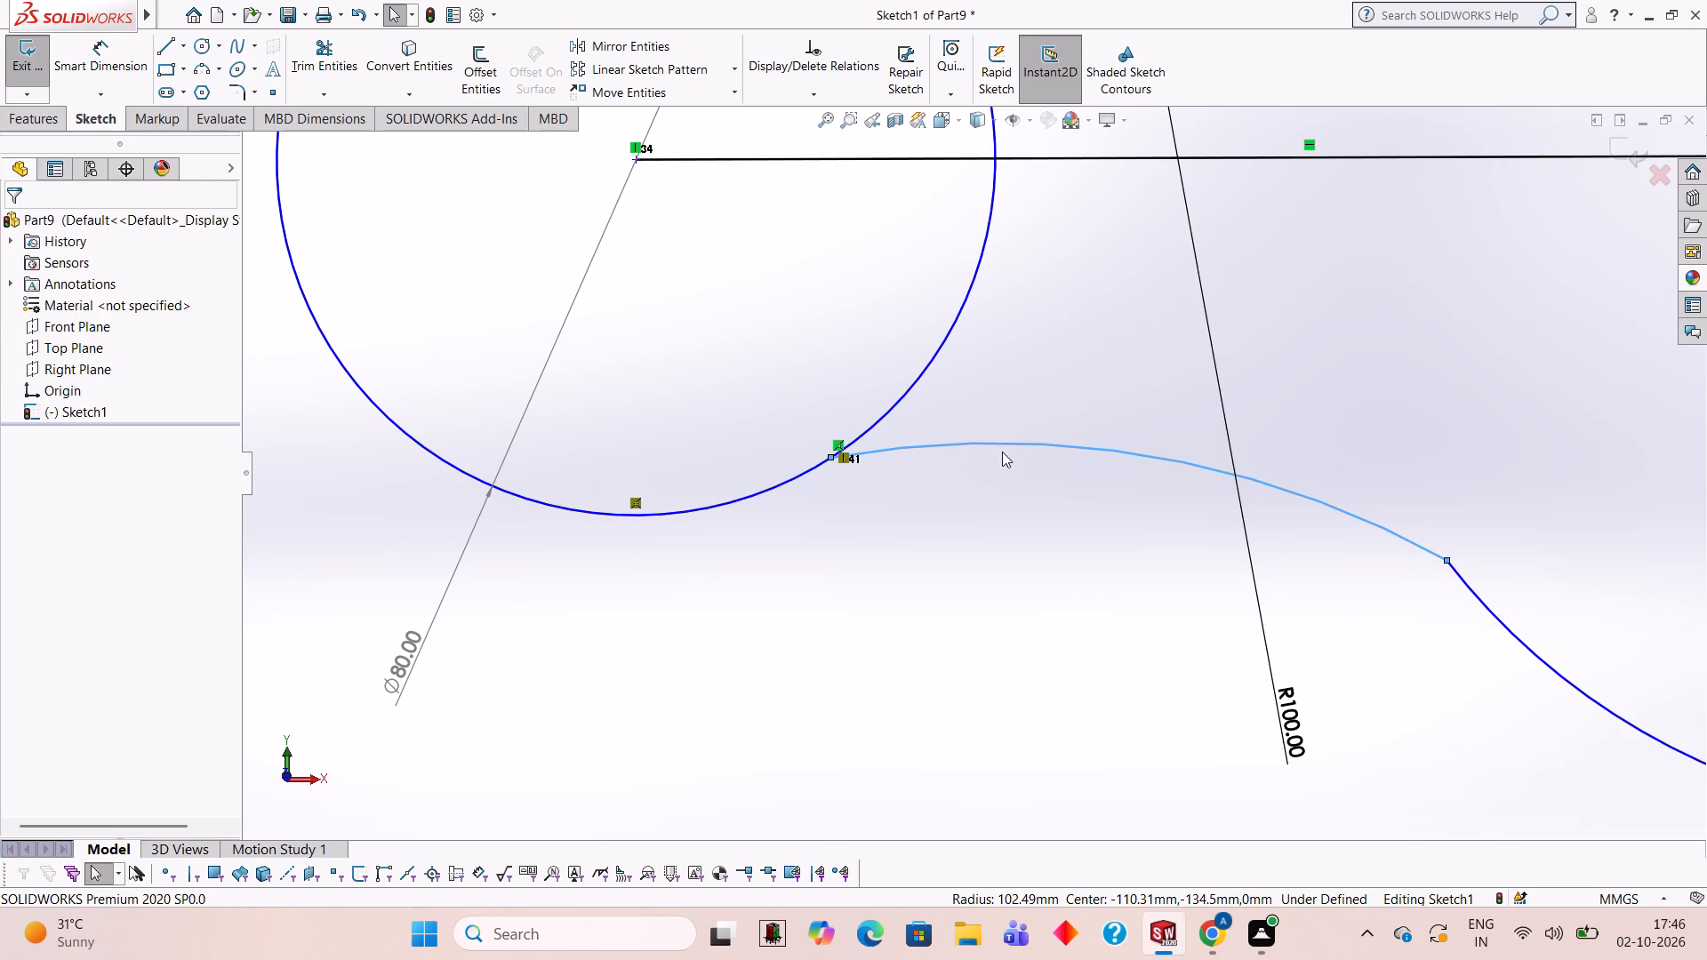
# Trim away the whole lower-left connecting arc between the left 80 mm circle and the lower 150 mm diameter arc.
pyautogui.scroll(5, 1368, 465)
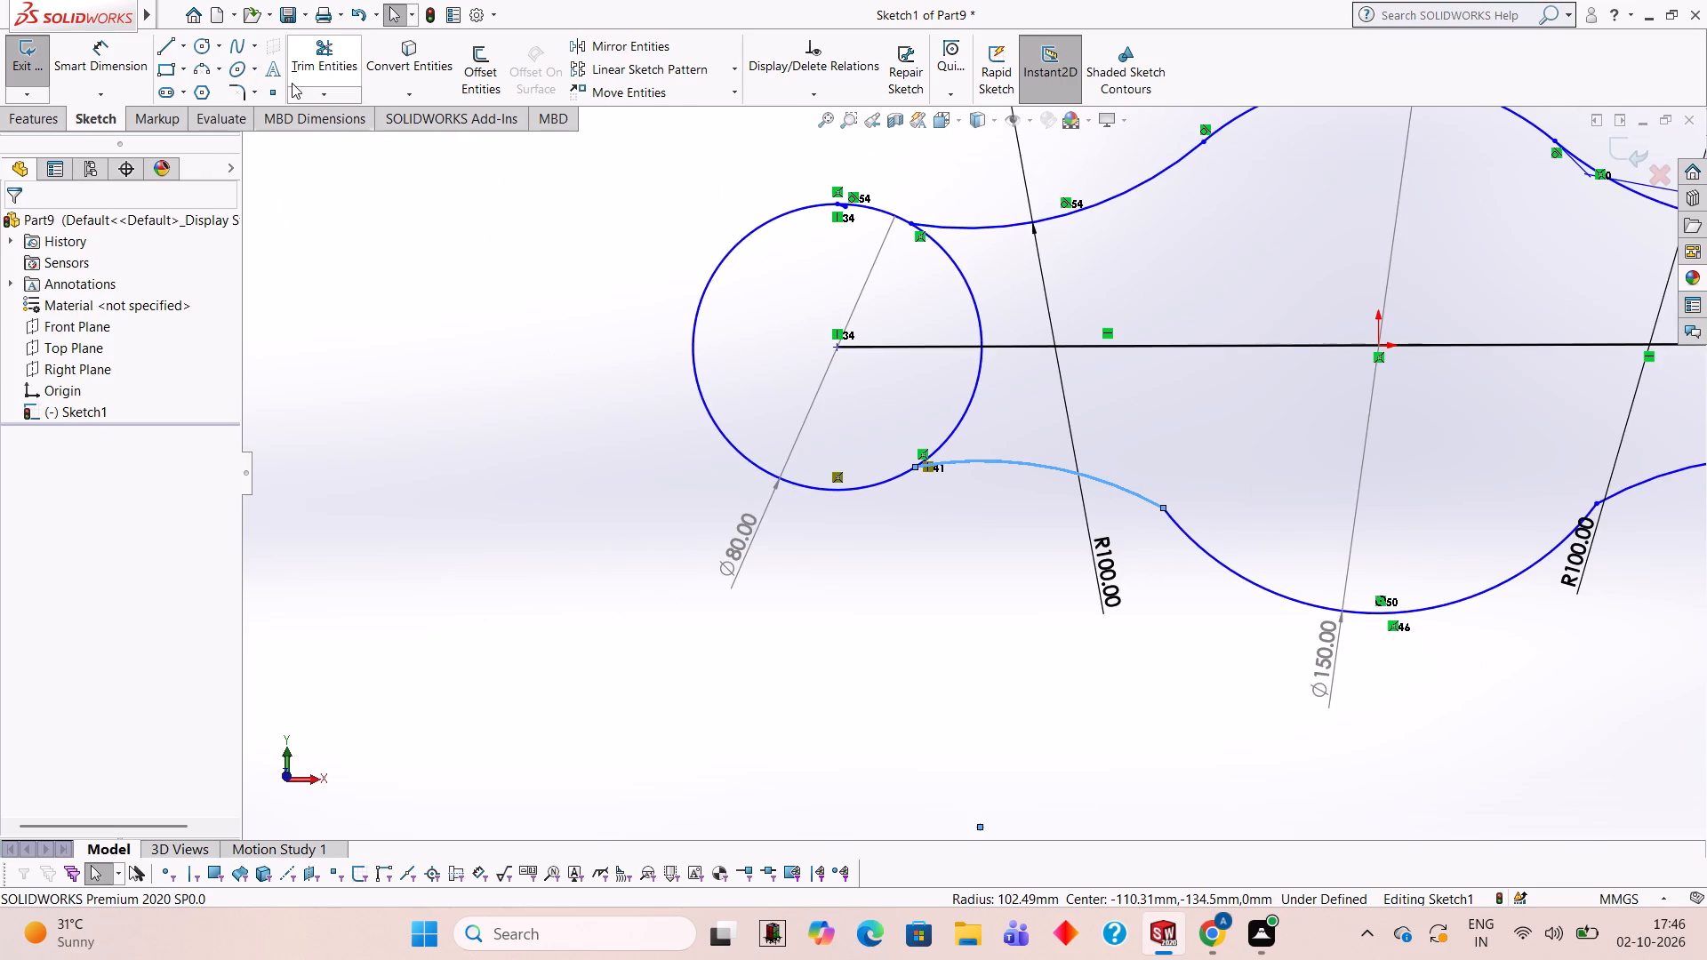
pyautogui.click(328, 79)
pyautogui.click(983, 464)
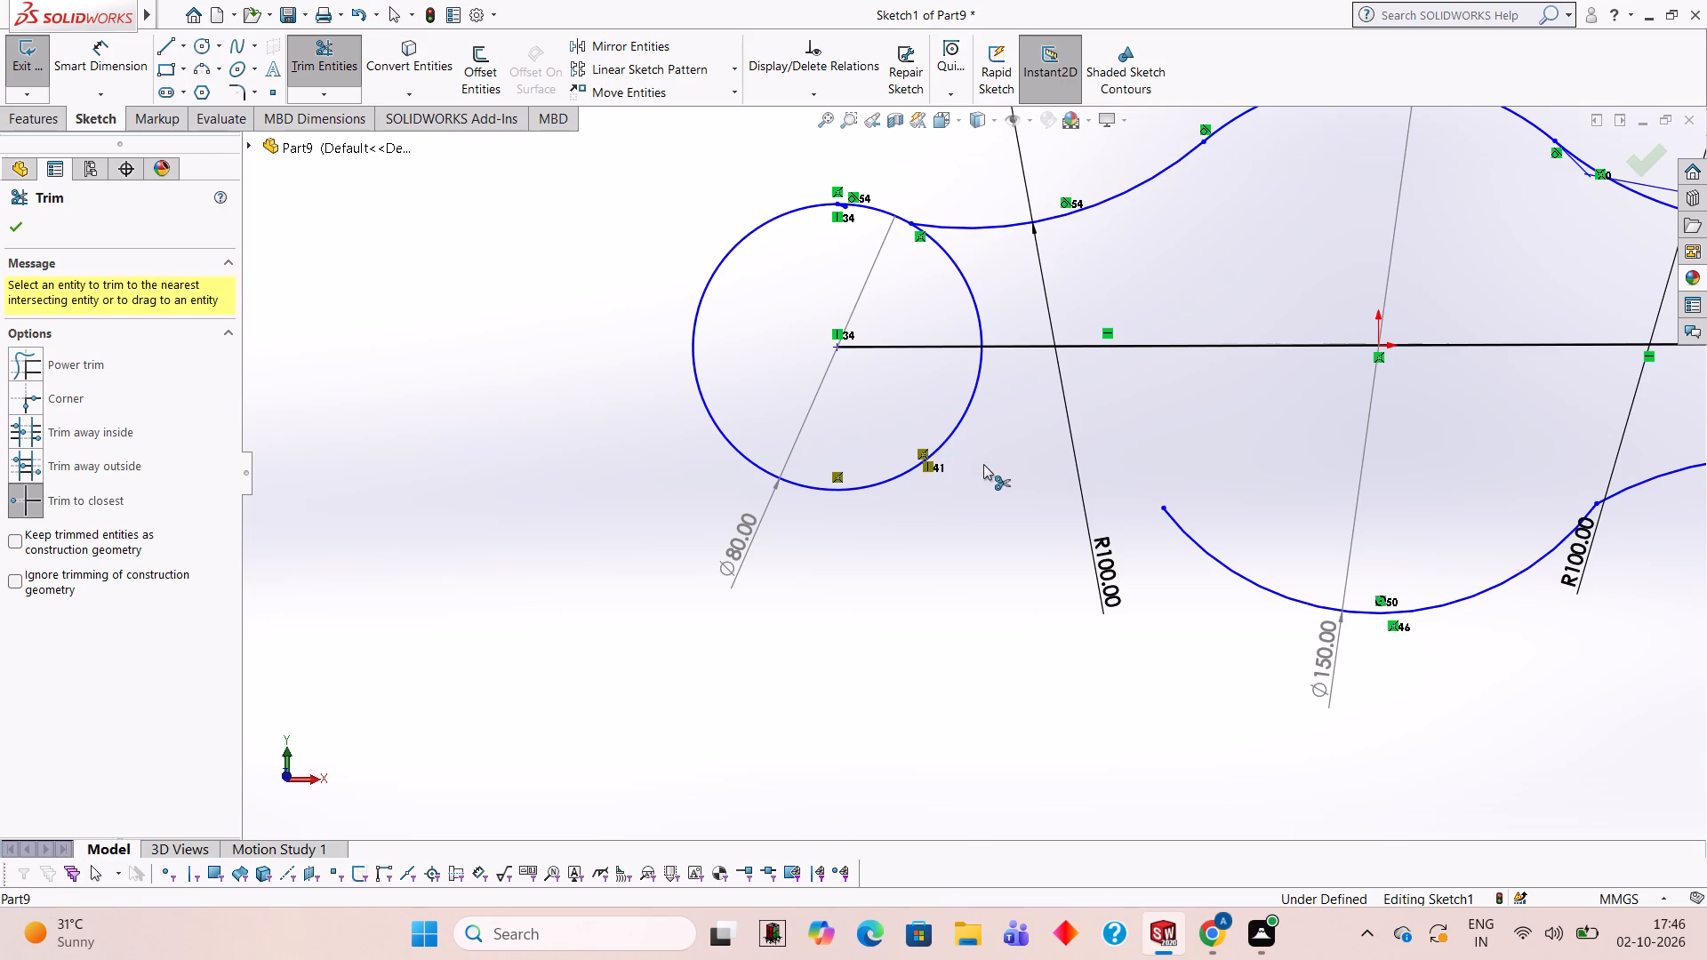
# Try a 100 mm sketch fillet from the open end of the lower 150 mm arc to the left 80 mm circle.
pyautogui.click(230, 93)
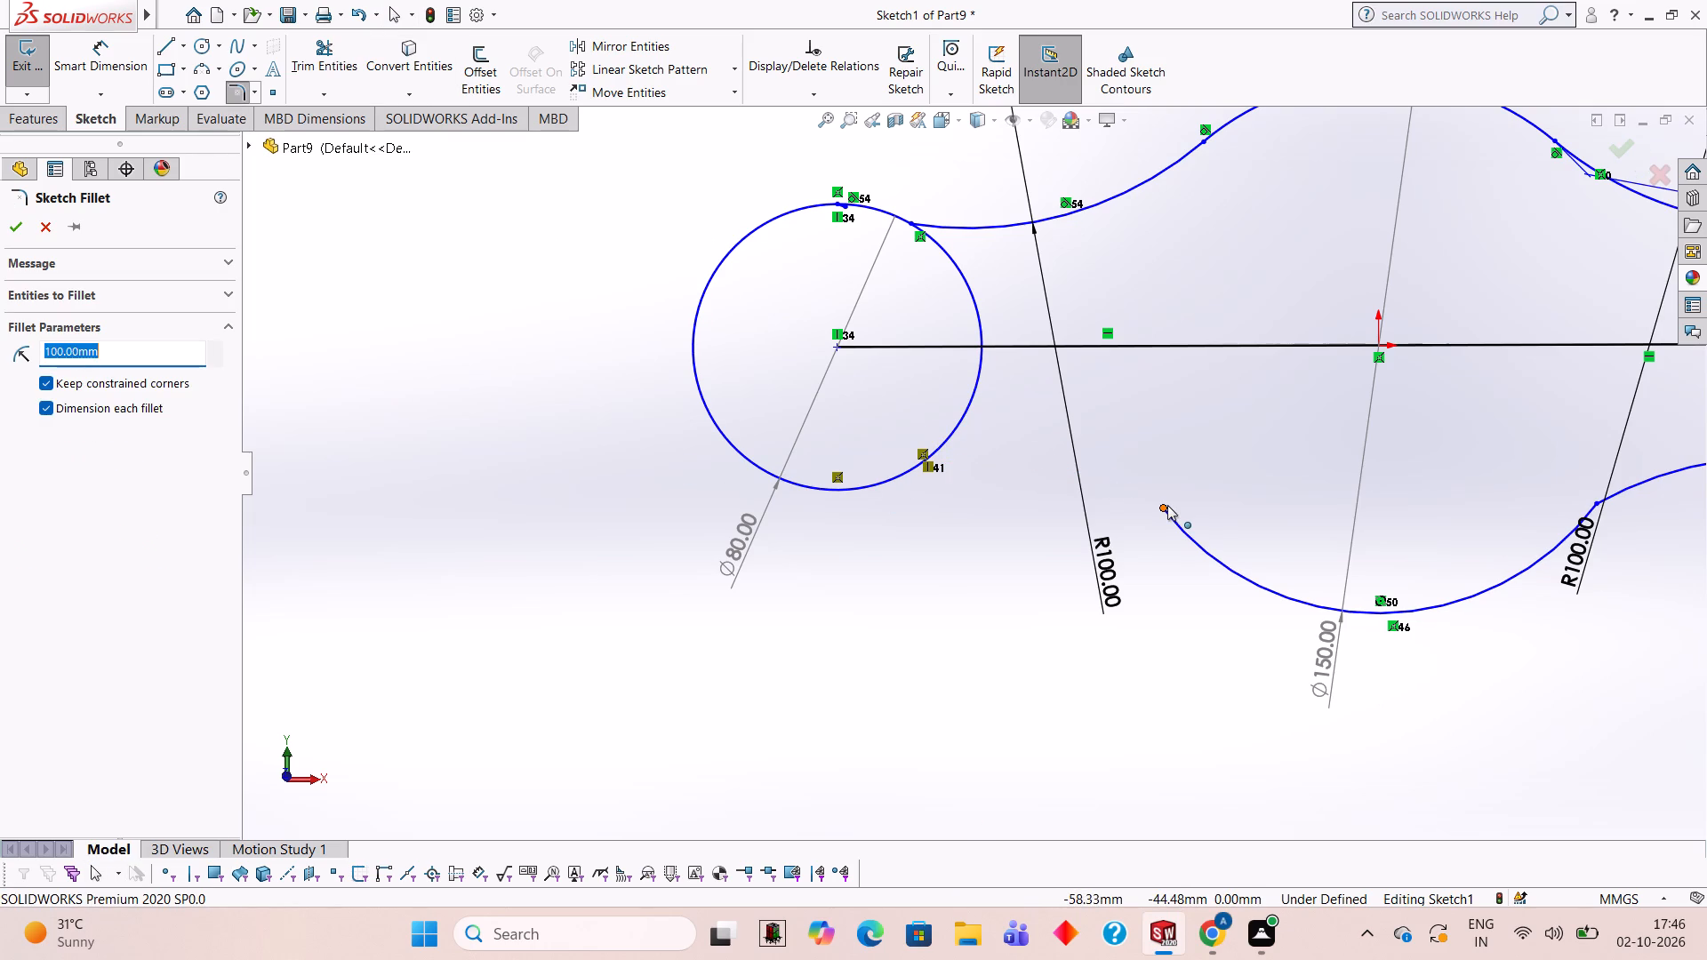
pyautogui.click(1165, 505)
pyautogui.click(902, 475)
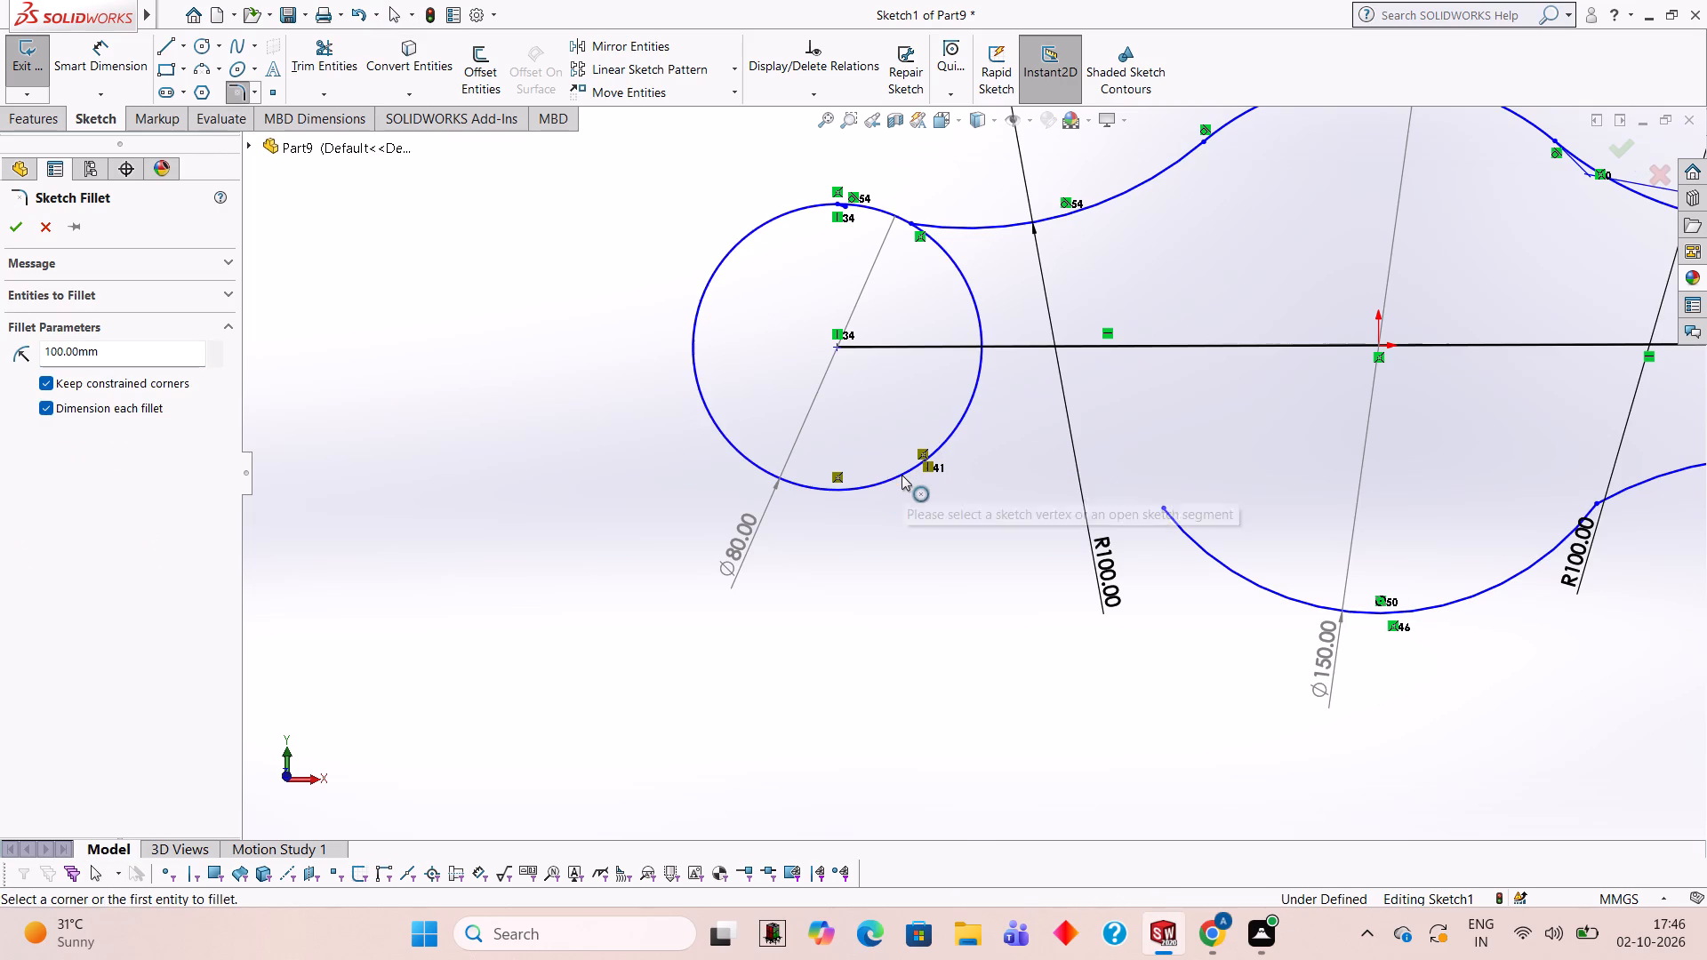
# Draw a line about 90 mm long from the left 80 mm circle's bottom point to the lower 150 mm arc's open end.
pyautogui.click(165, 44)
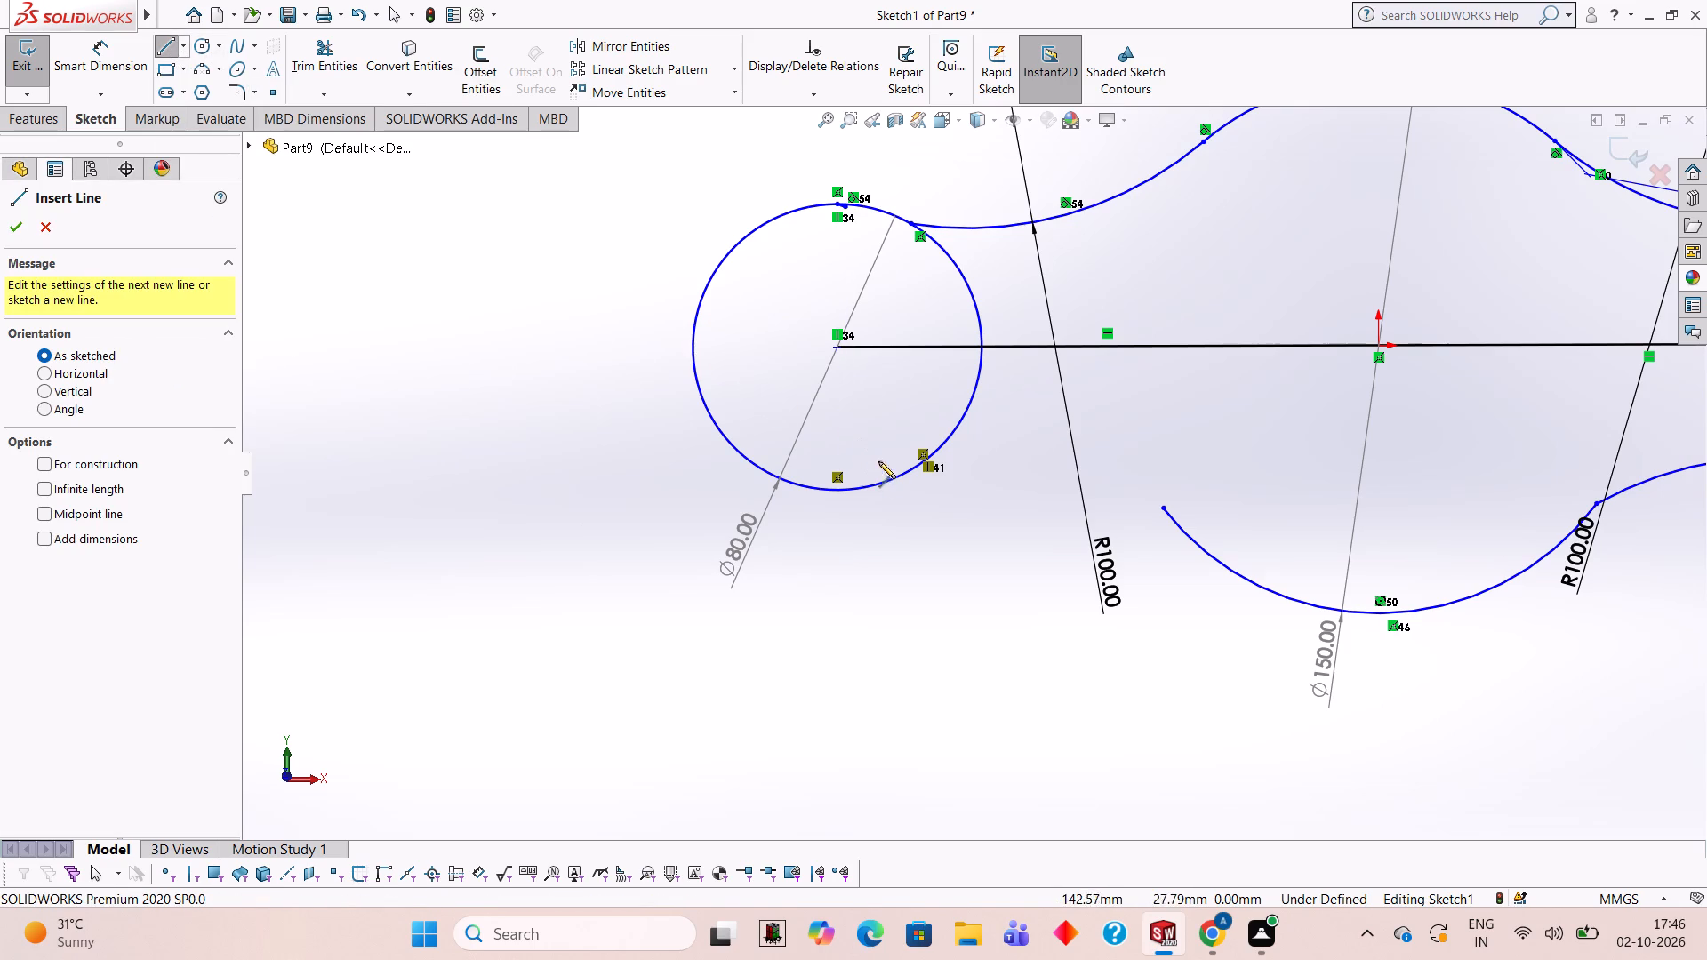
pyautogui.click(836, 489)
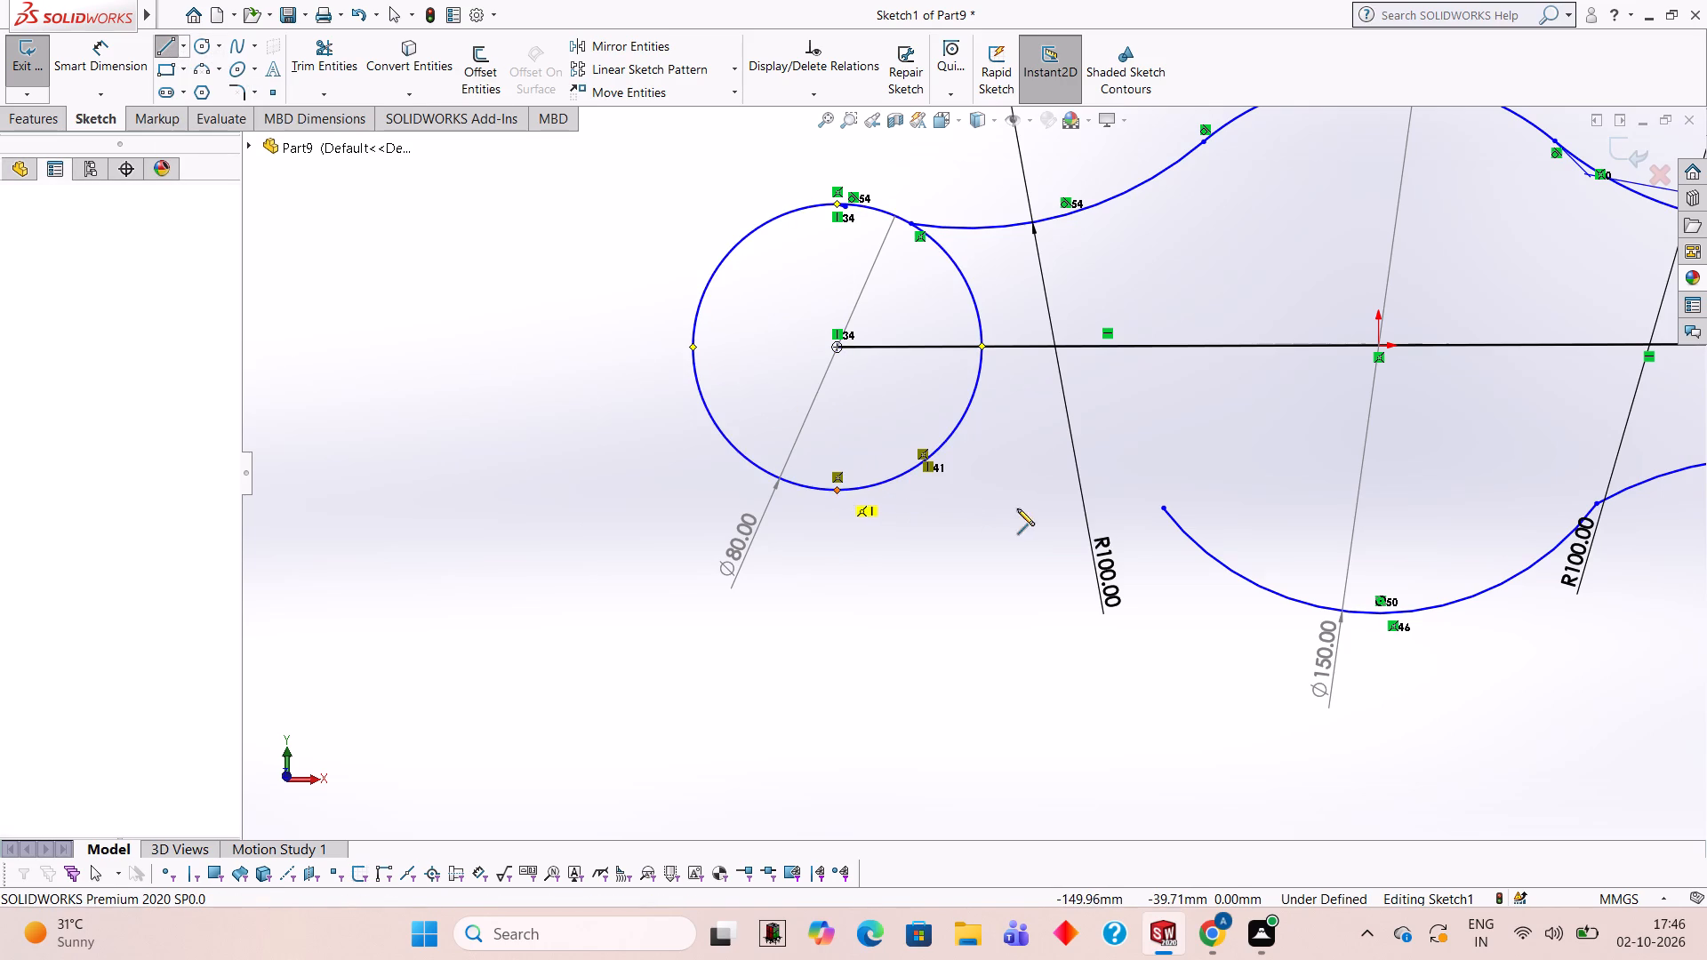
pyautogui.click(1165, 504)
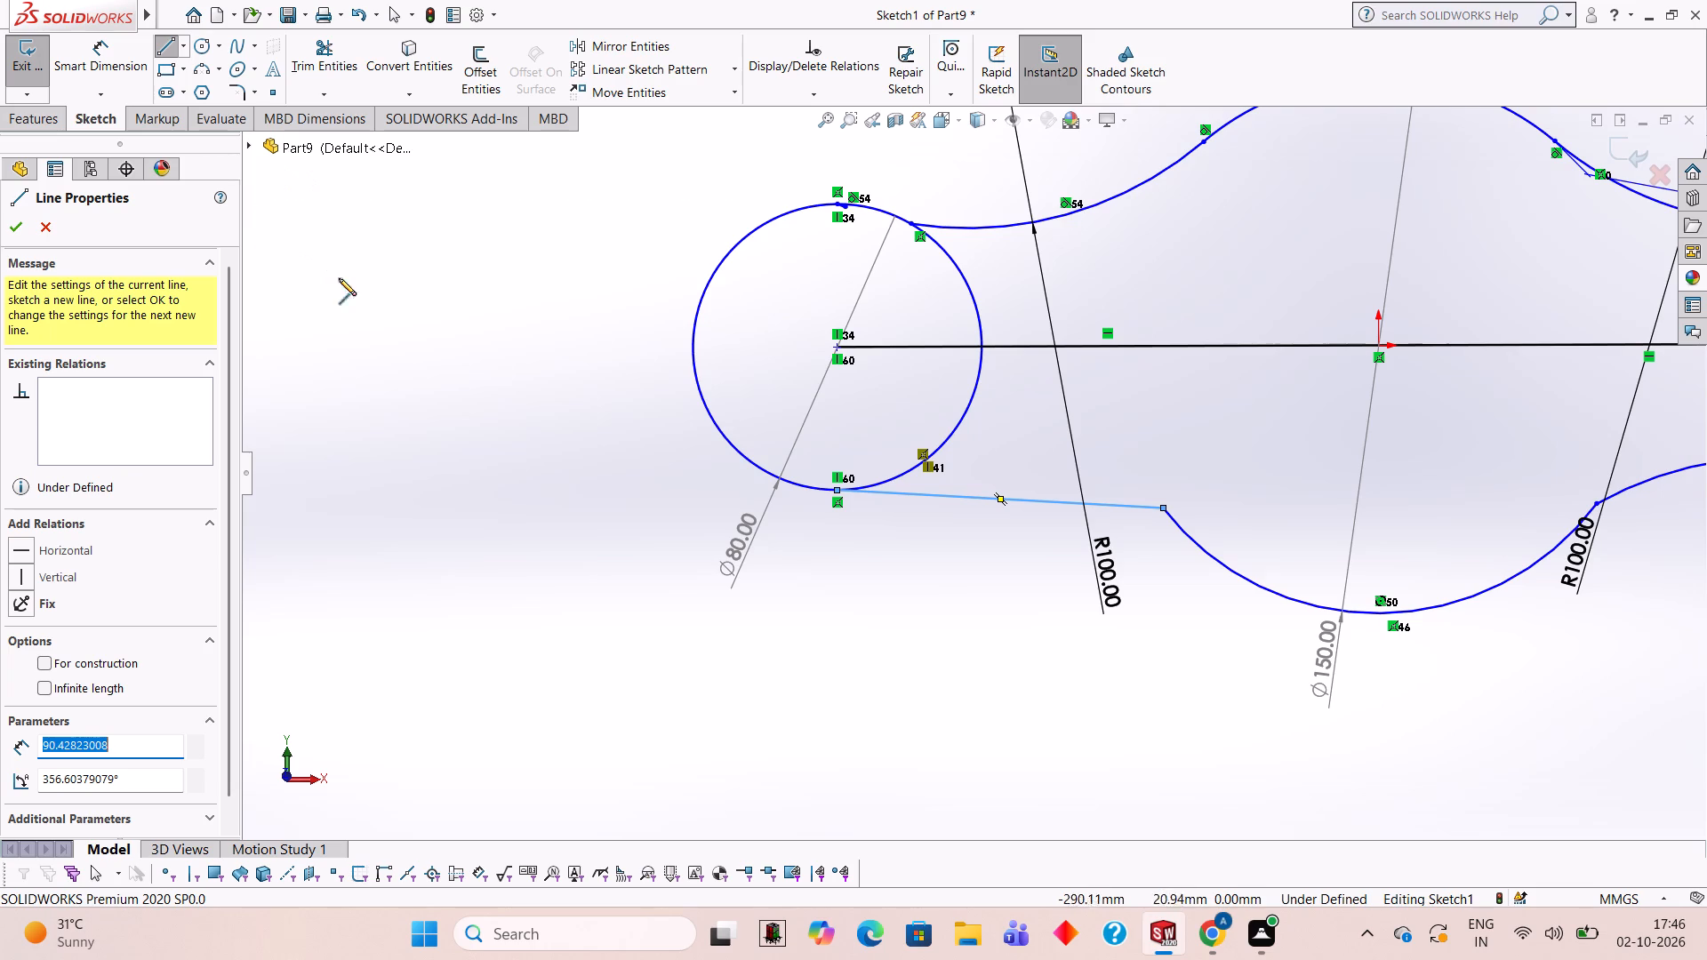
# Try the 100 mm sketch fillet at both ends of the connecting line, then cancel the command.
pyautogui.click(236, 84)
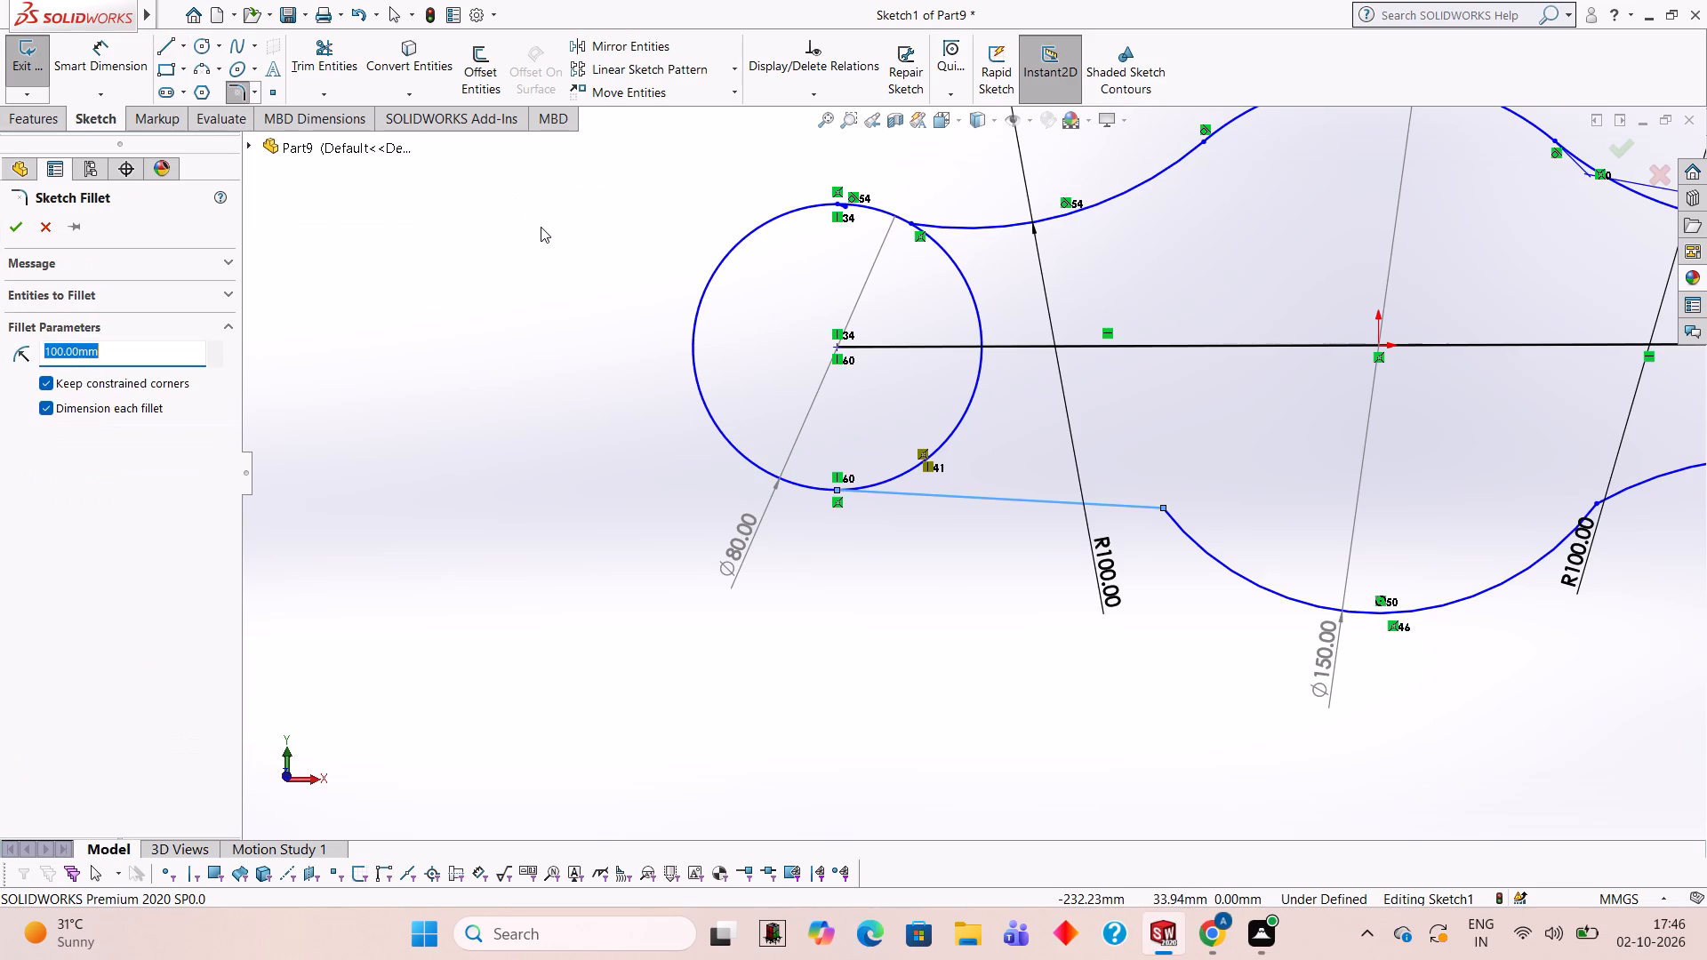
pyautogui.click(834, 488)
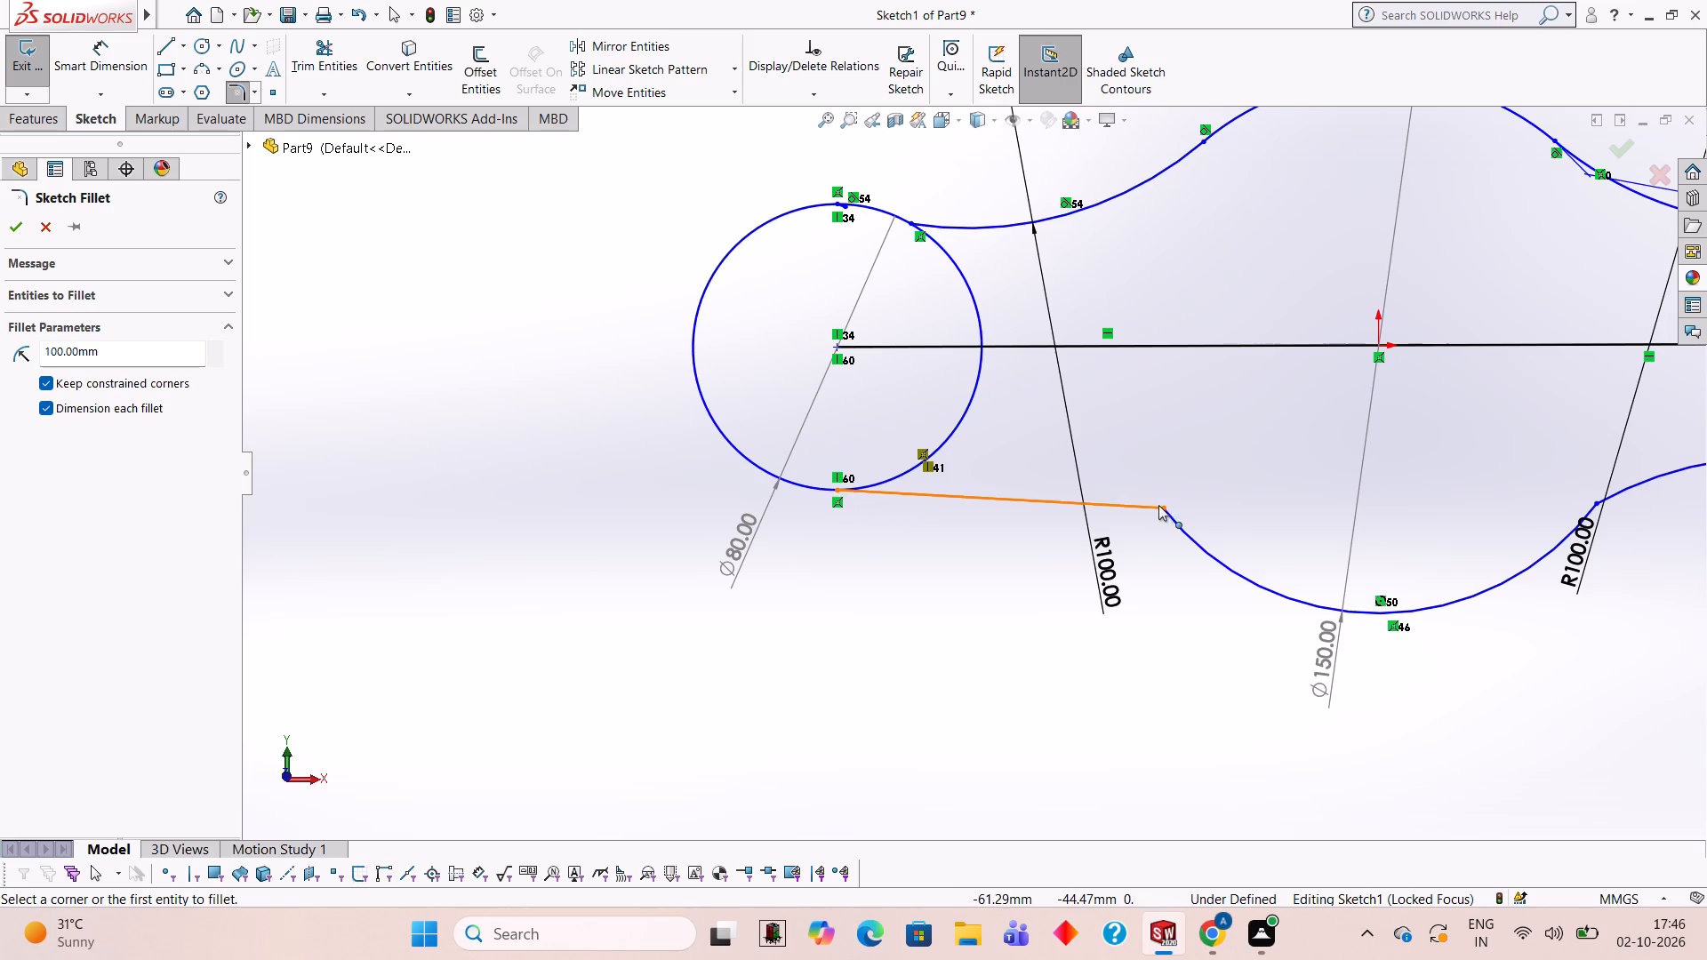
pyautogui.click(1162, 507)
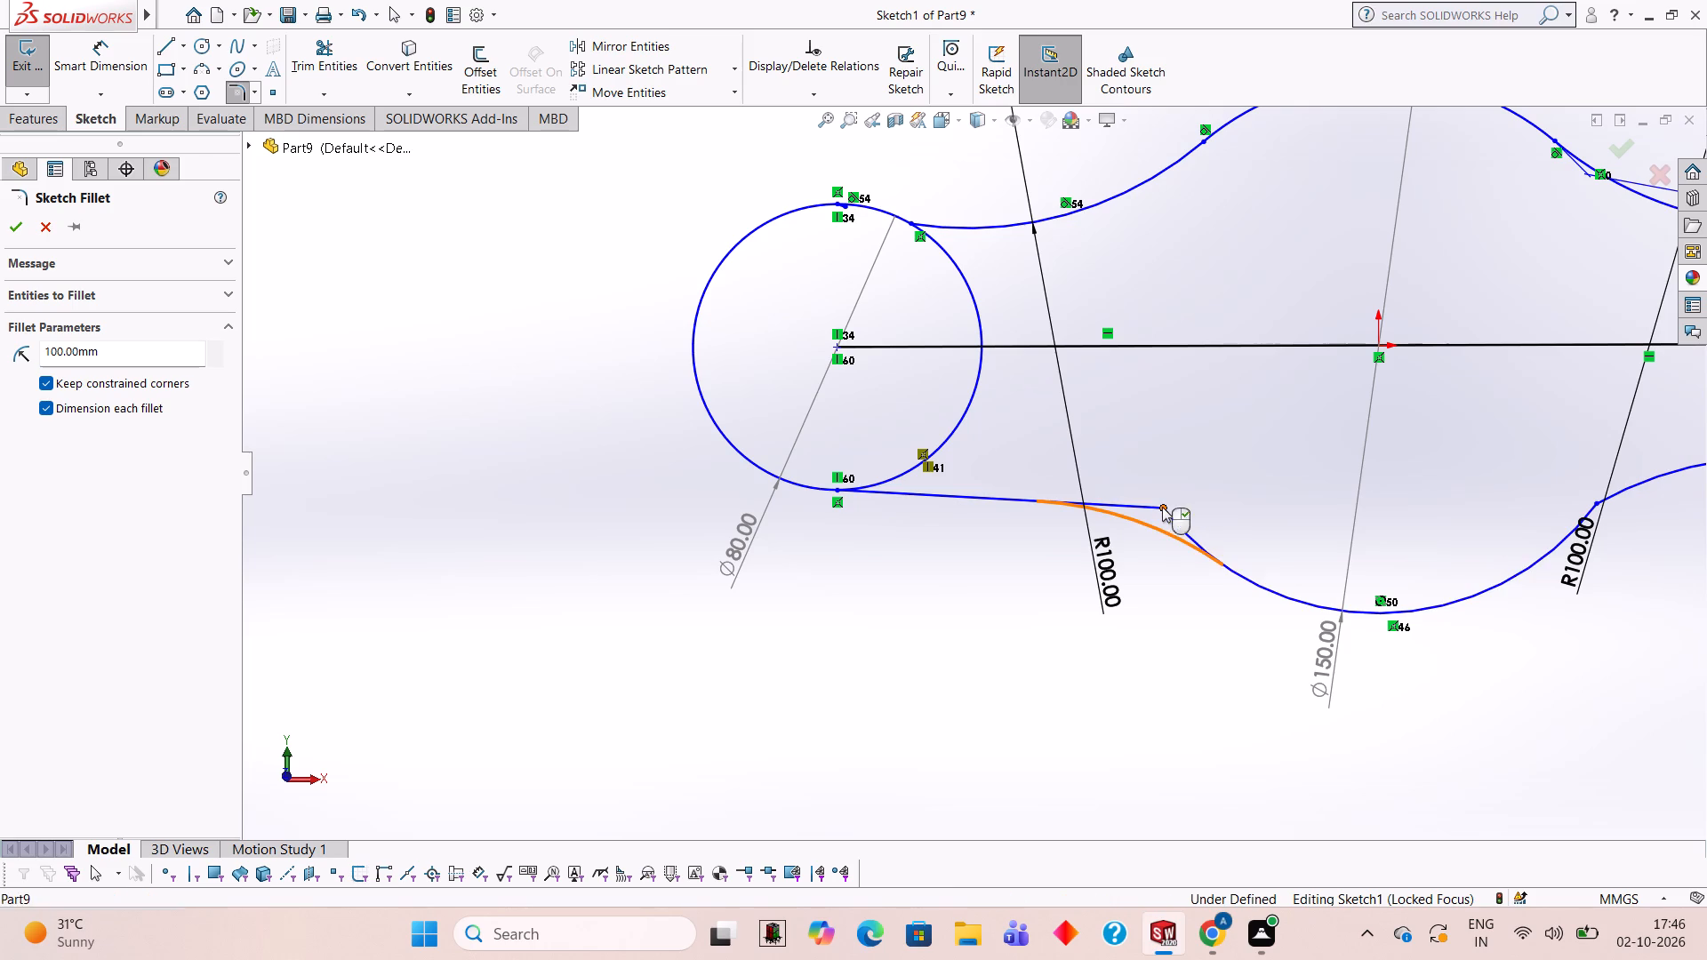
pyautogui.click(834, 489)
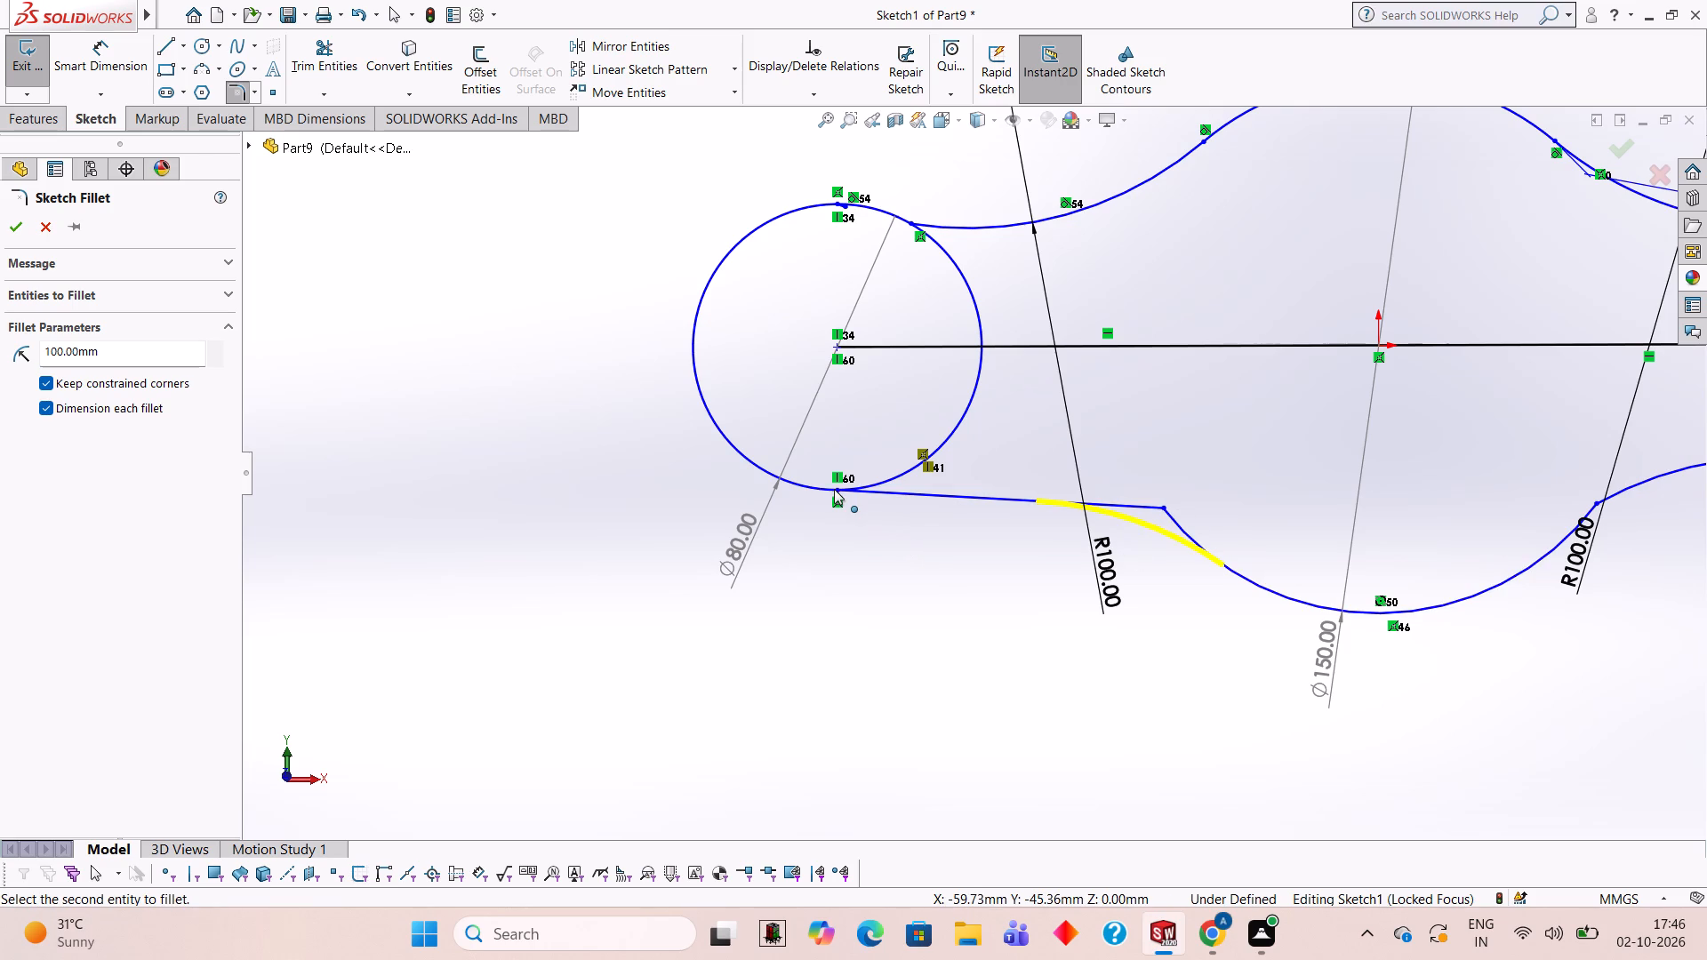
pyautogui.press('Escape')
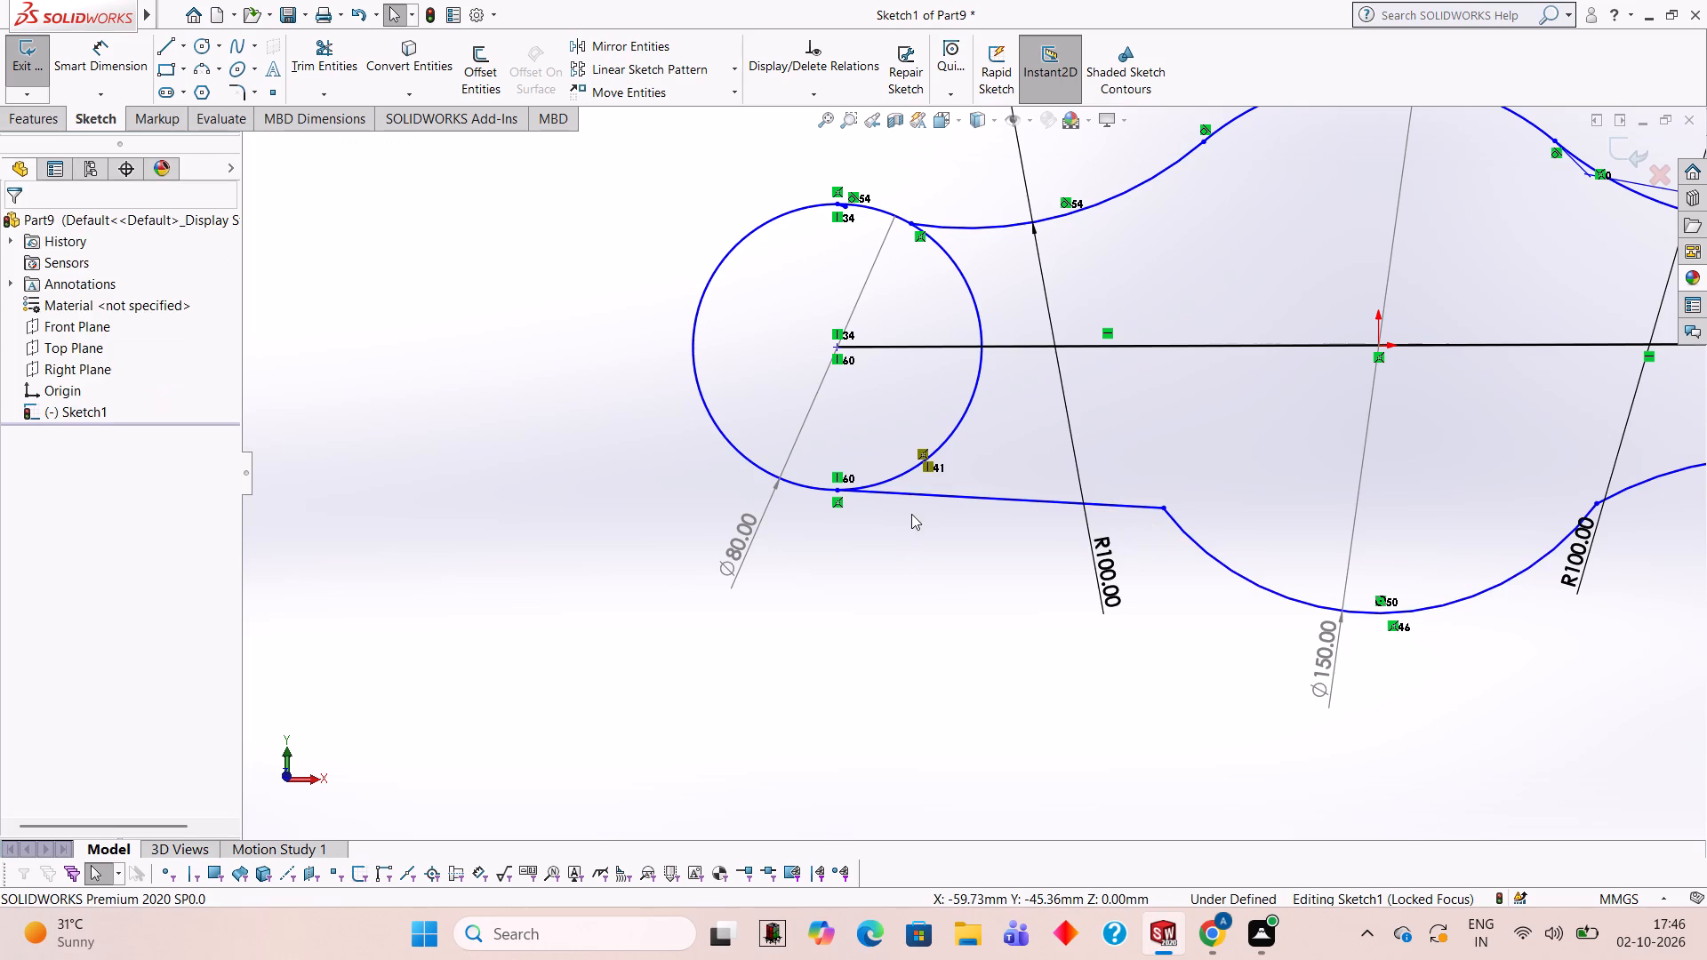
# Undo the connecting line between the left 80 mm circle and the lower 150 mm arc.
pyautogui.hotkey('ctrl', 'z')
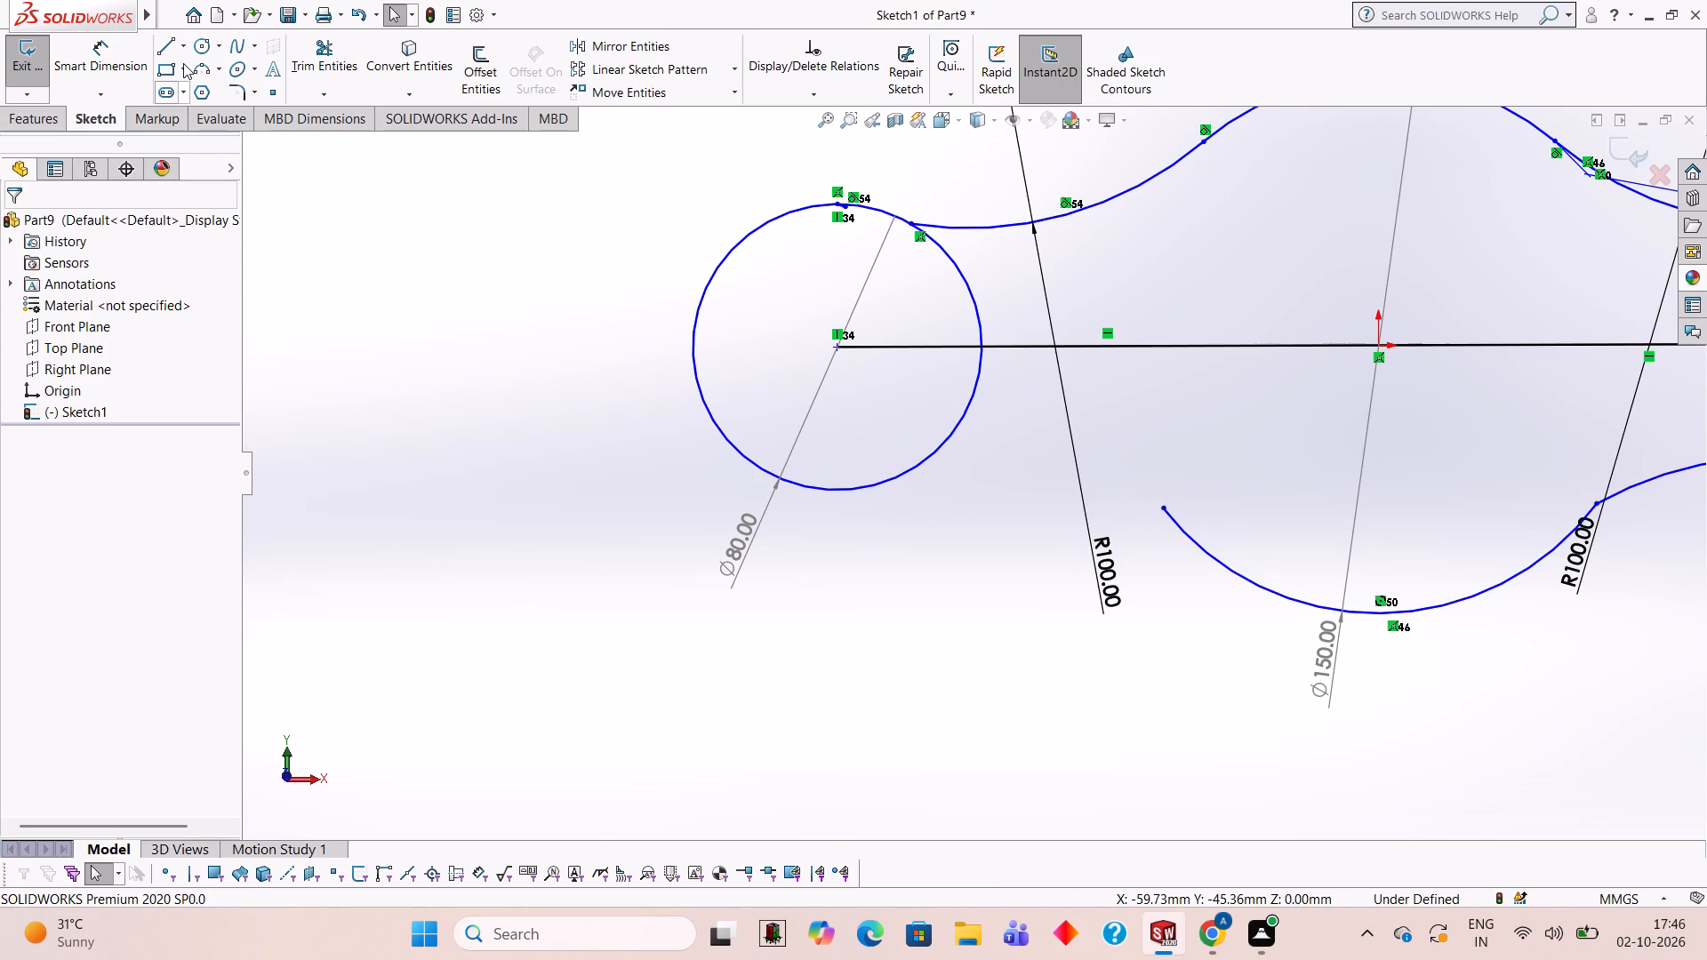
# Draw a three-point arc of radius 100 mm from the lower 150 mm arc's open end to the left 80 mm circle's lower inner side.
pyautogui.click(191, 68)
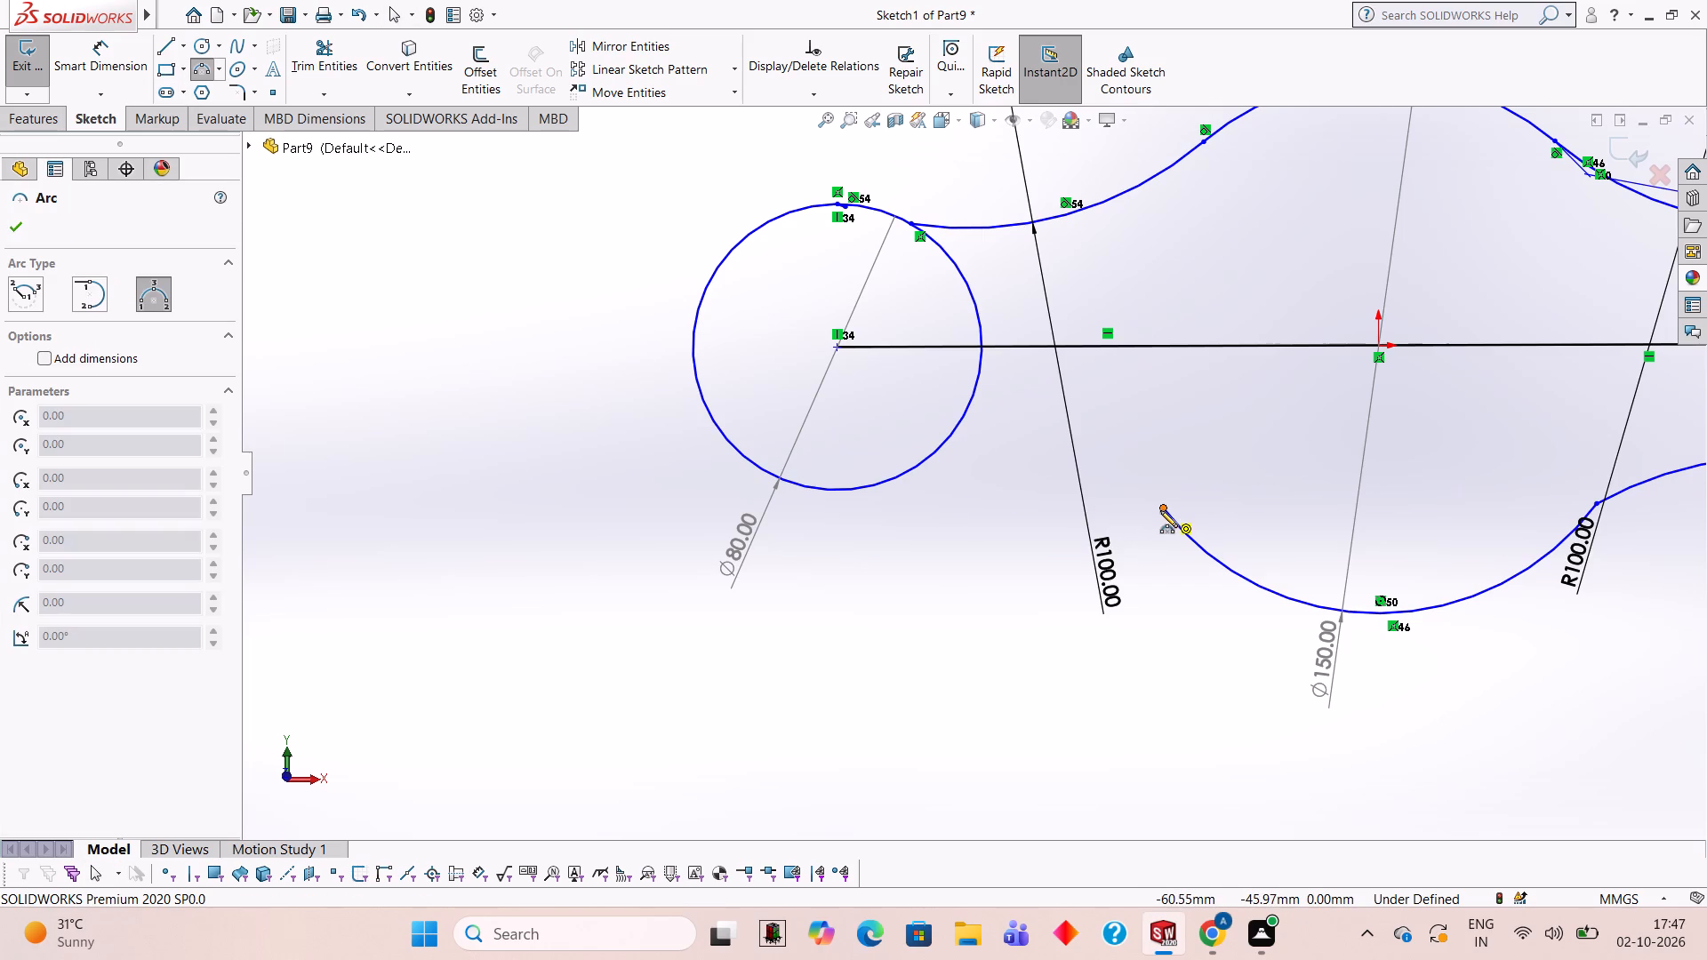
pyautogui.click(1160, 510)
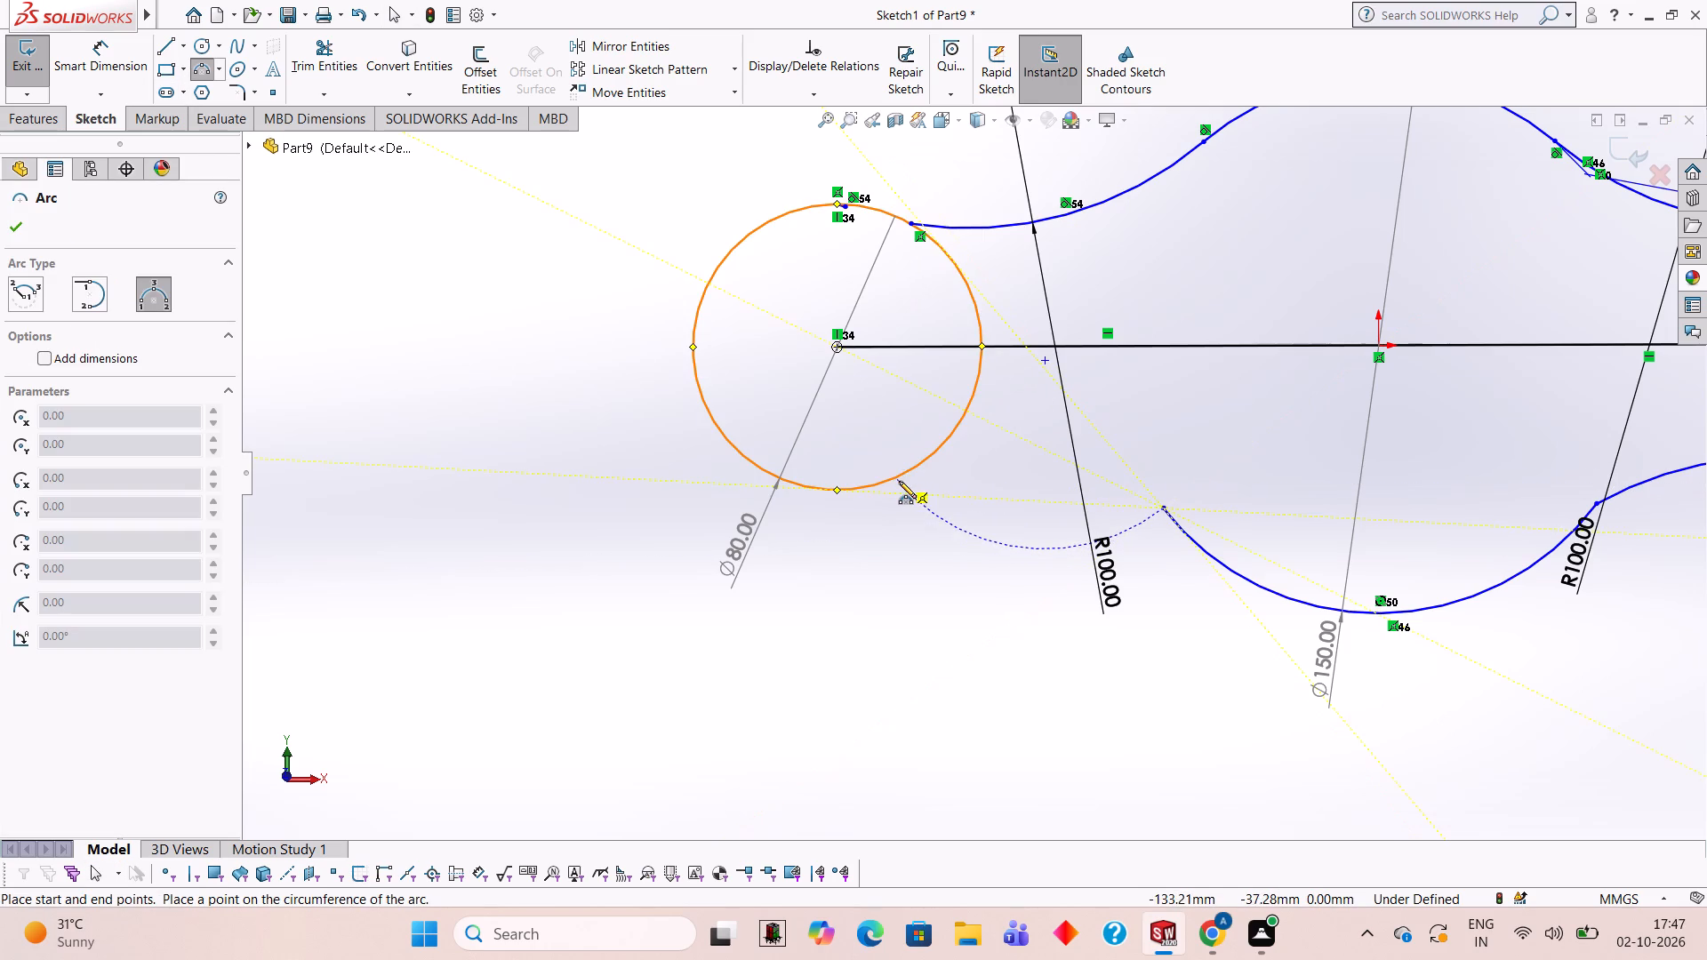
pyautogui.click(909, 470)
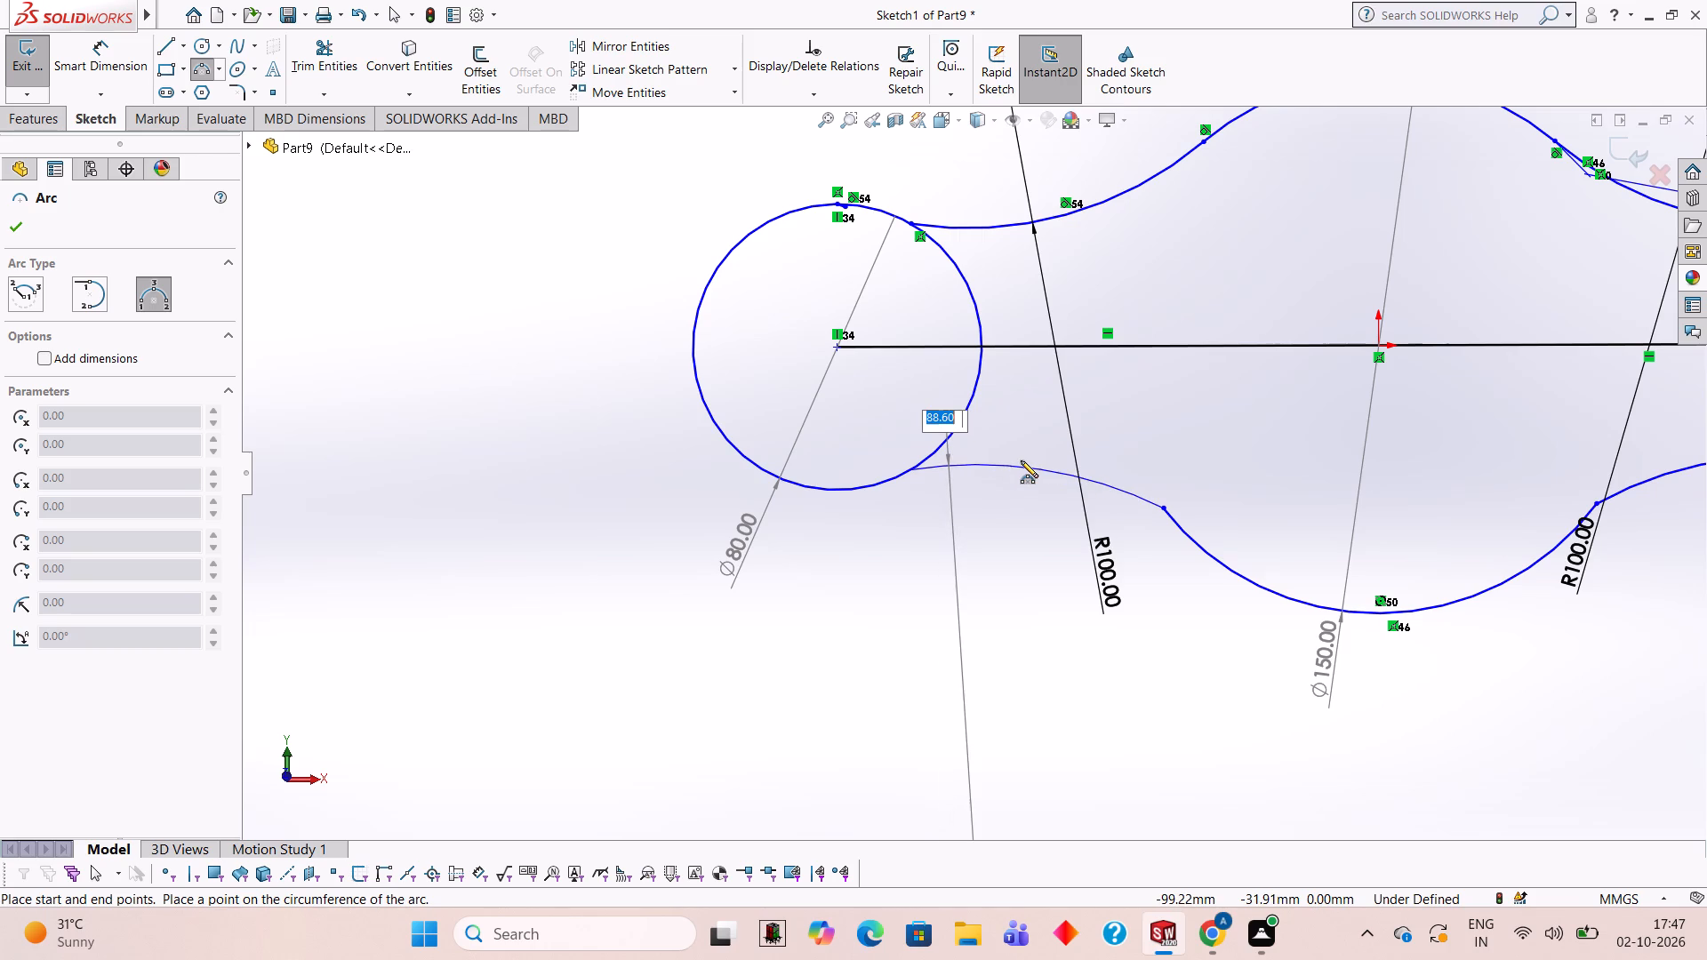
pyautogui.write('100')
pyautogui.press('Return')
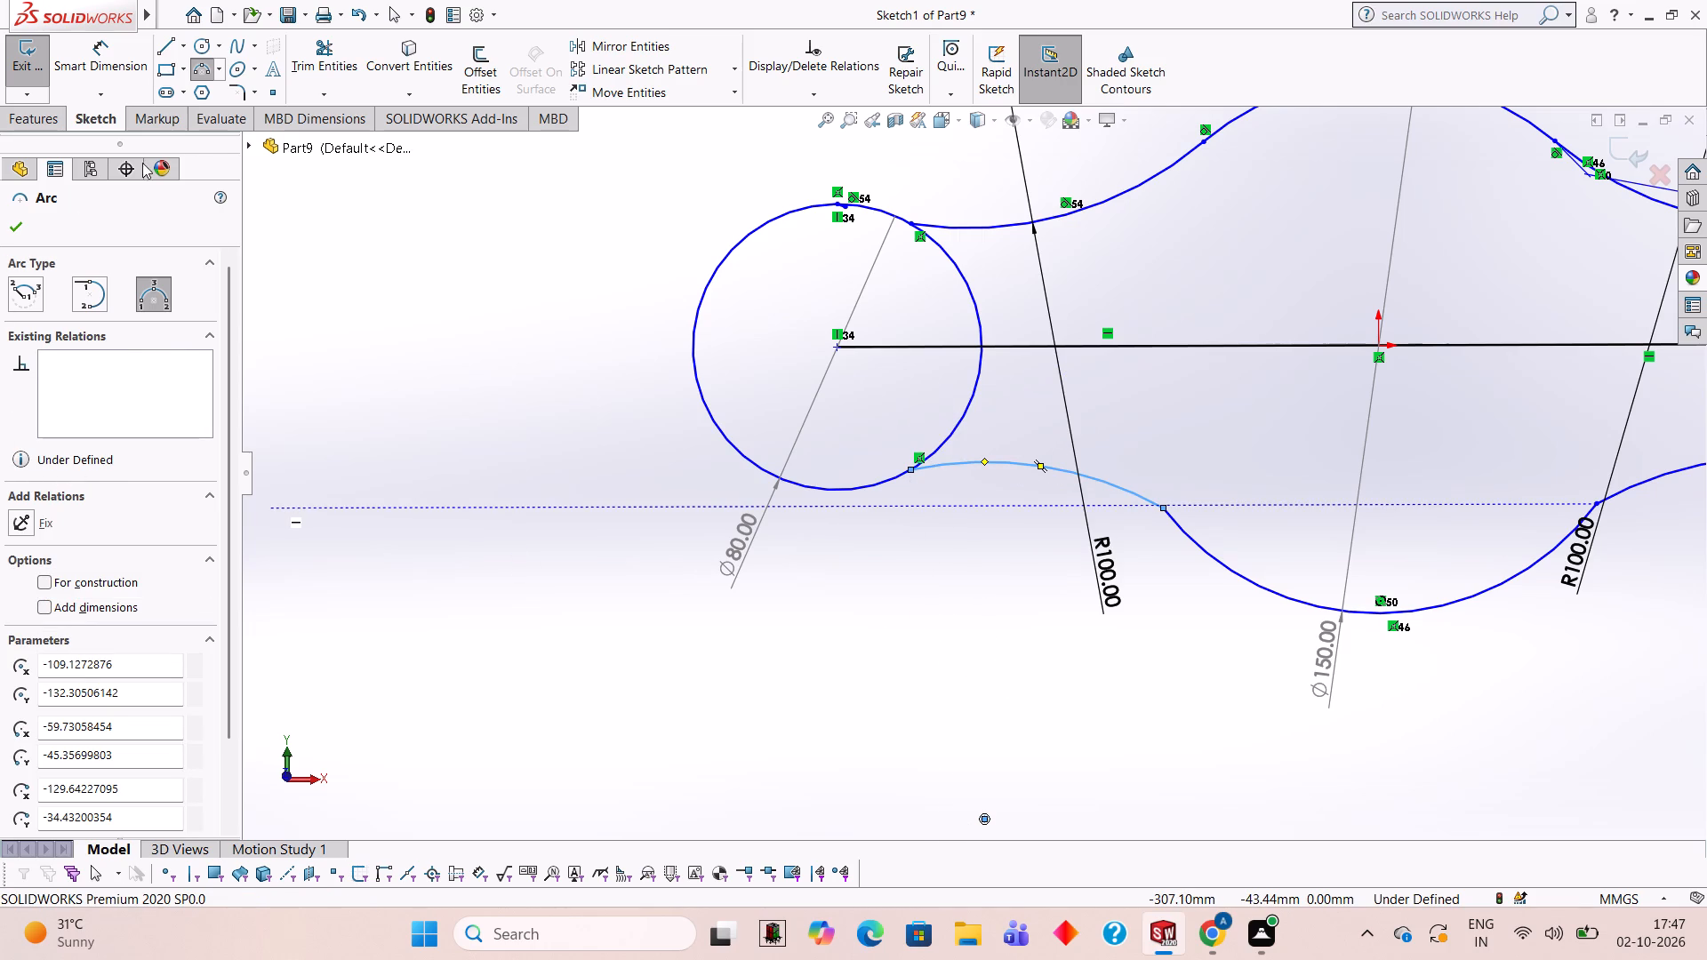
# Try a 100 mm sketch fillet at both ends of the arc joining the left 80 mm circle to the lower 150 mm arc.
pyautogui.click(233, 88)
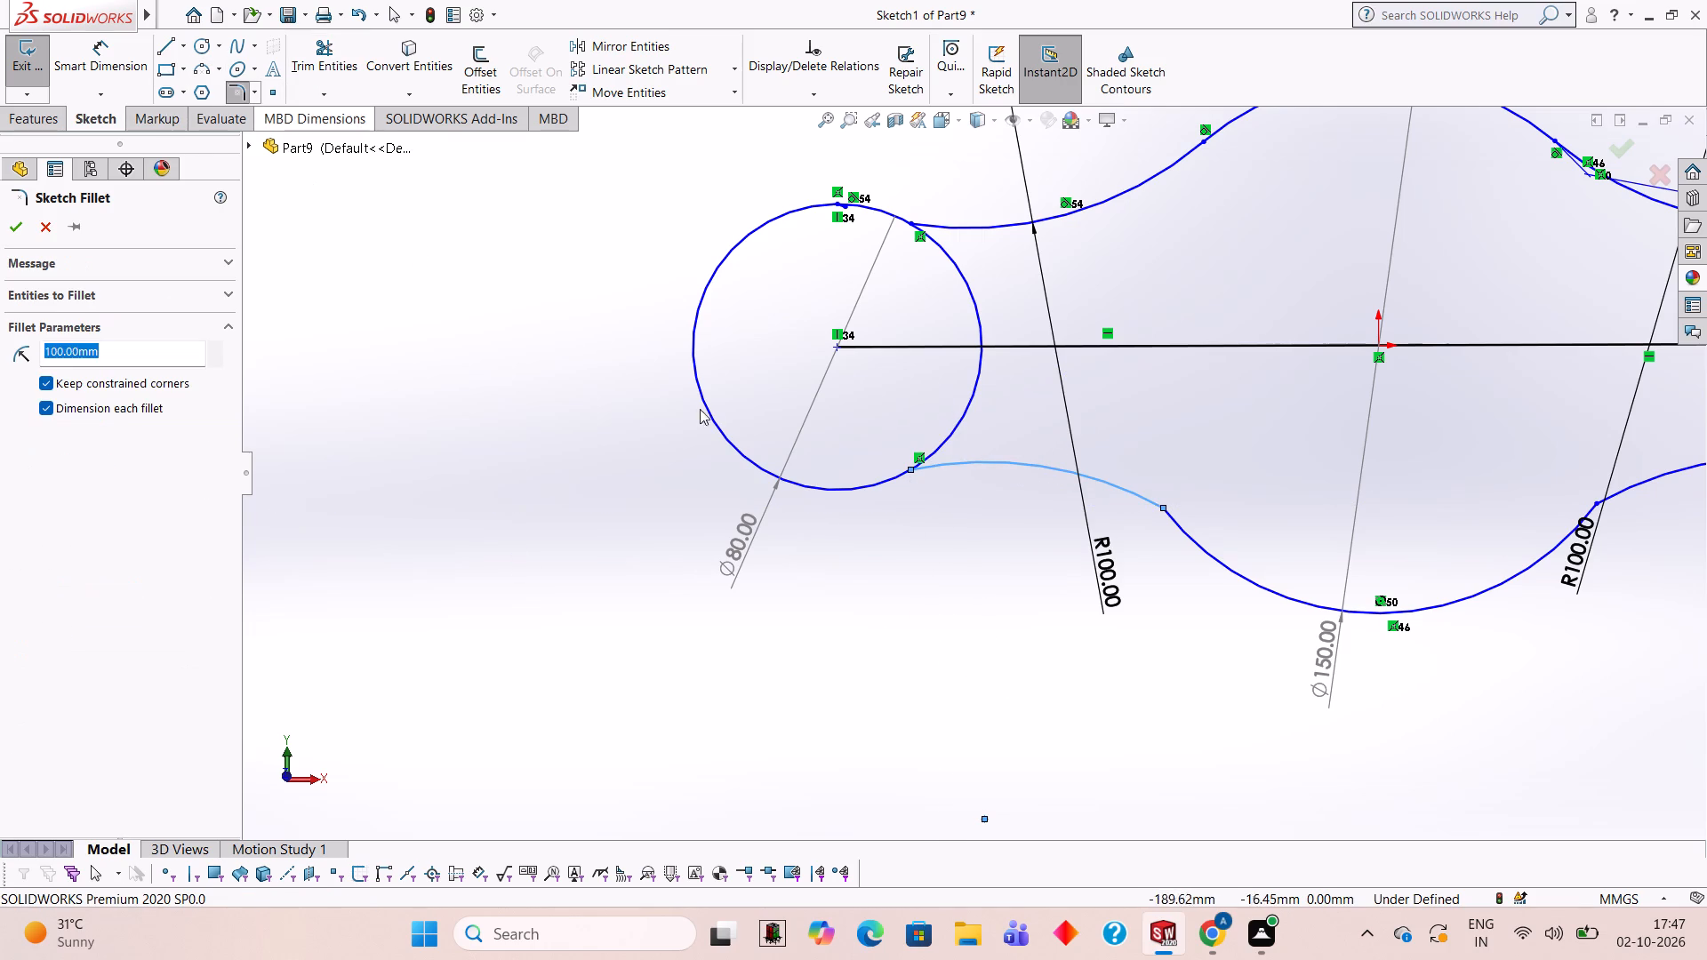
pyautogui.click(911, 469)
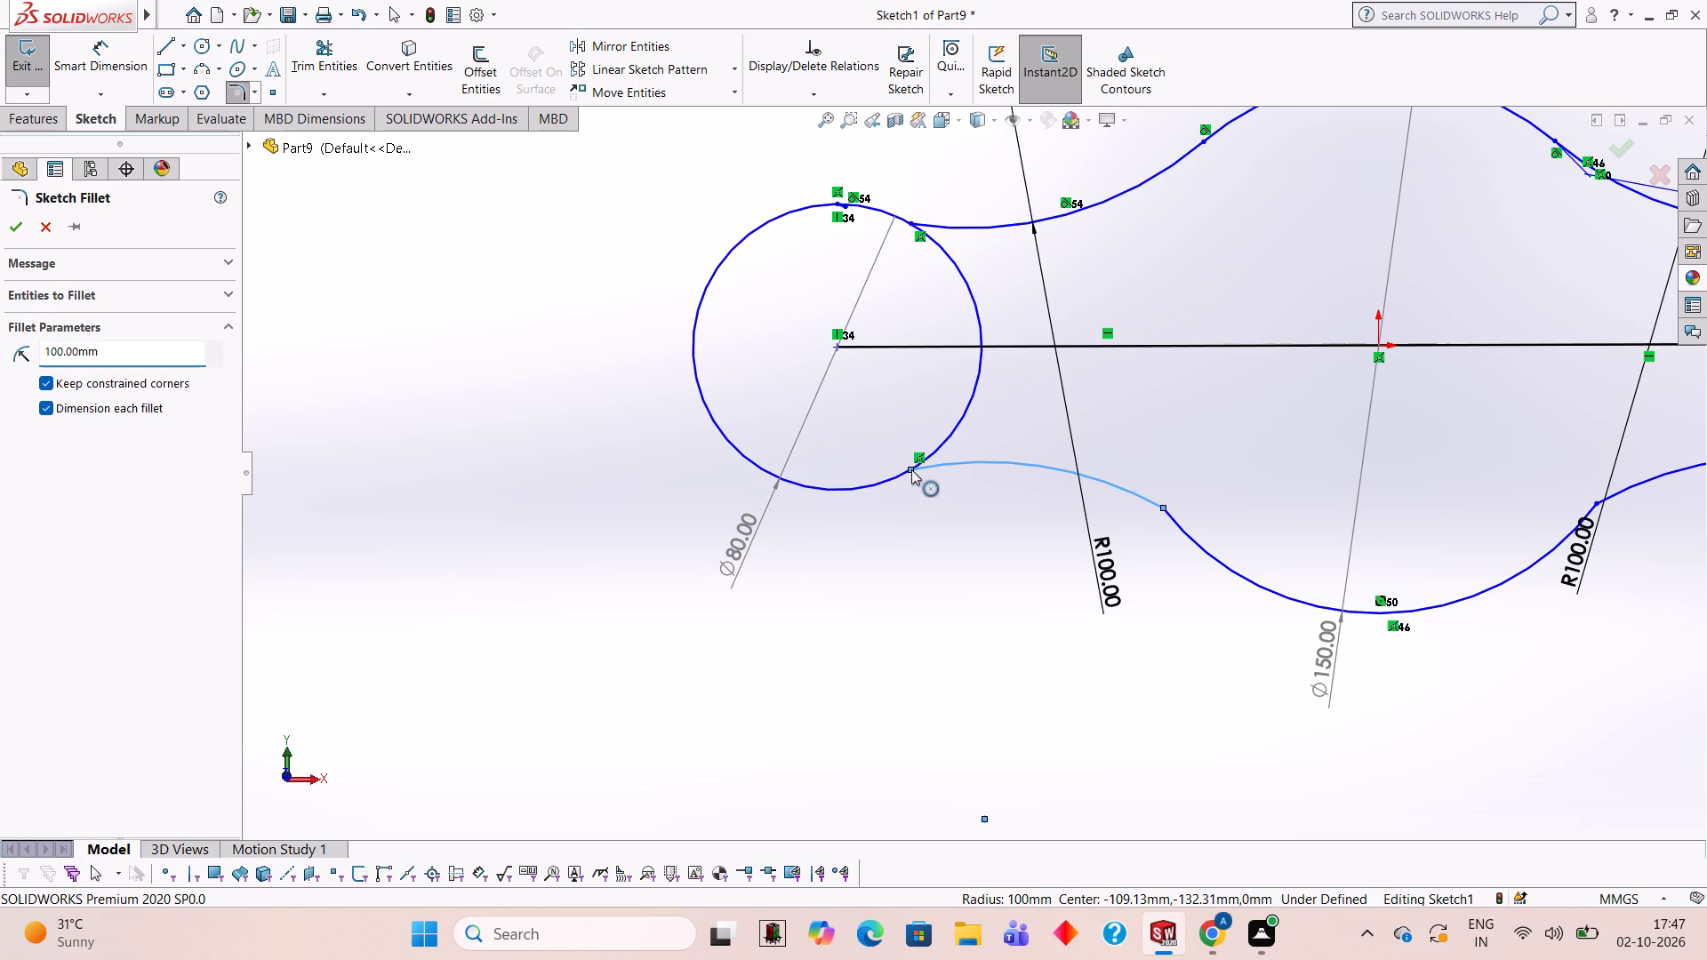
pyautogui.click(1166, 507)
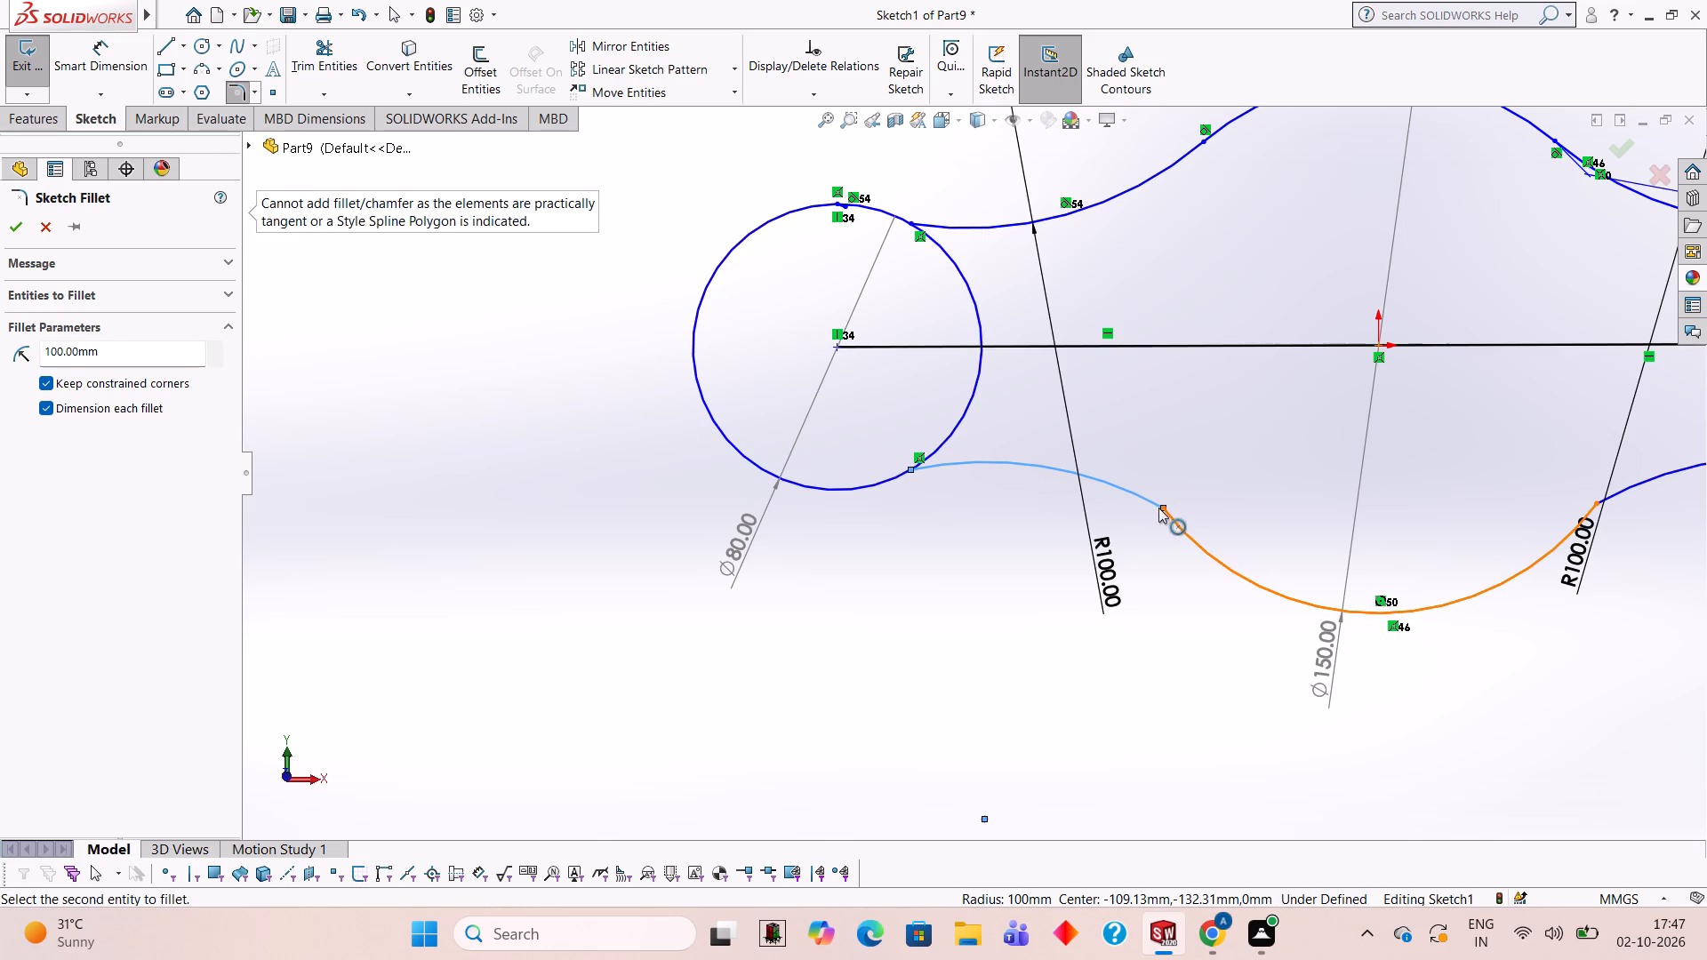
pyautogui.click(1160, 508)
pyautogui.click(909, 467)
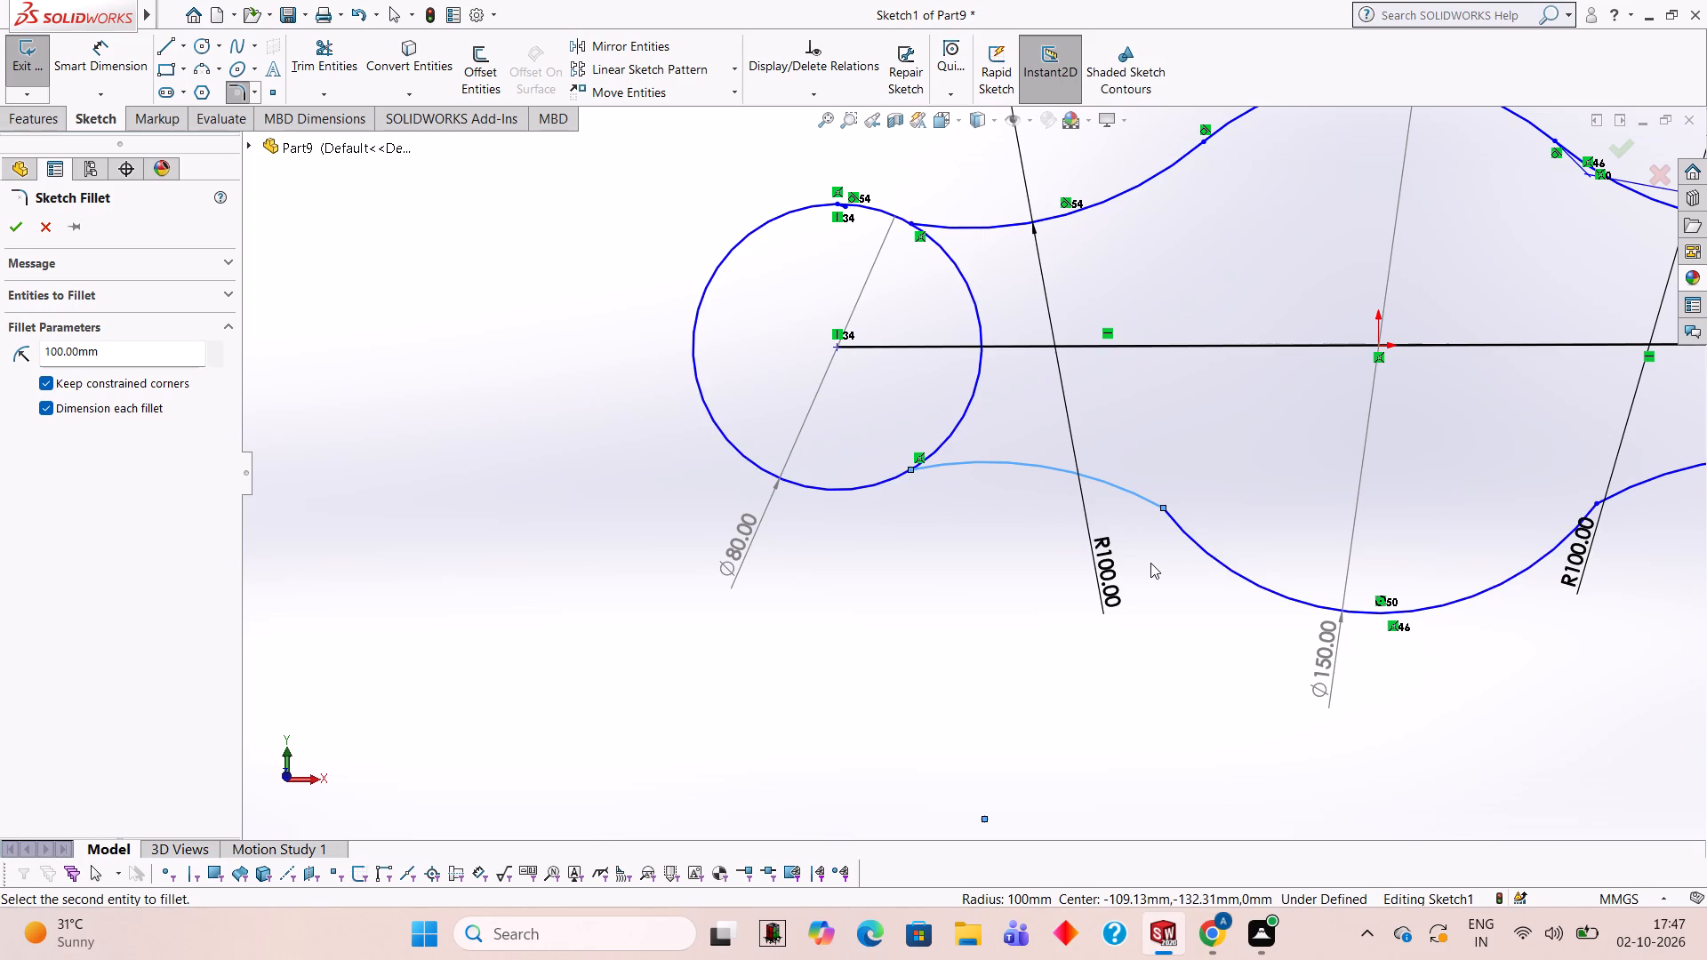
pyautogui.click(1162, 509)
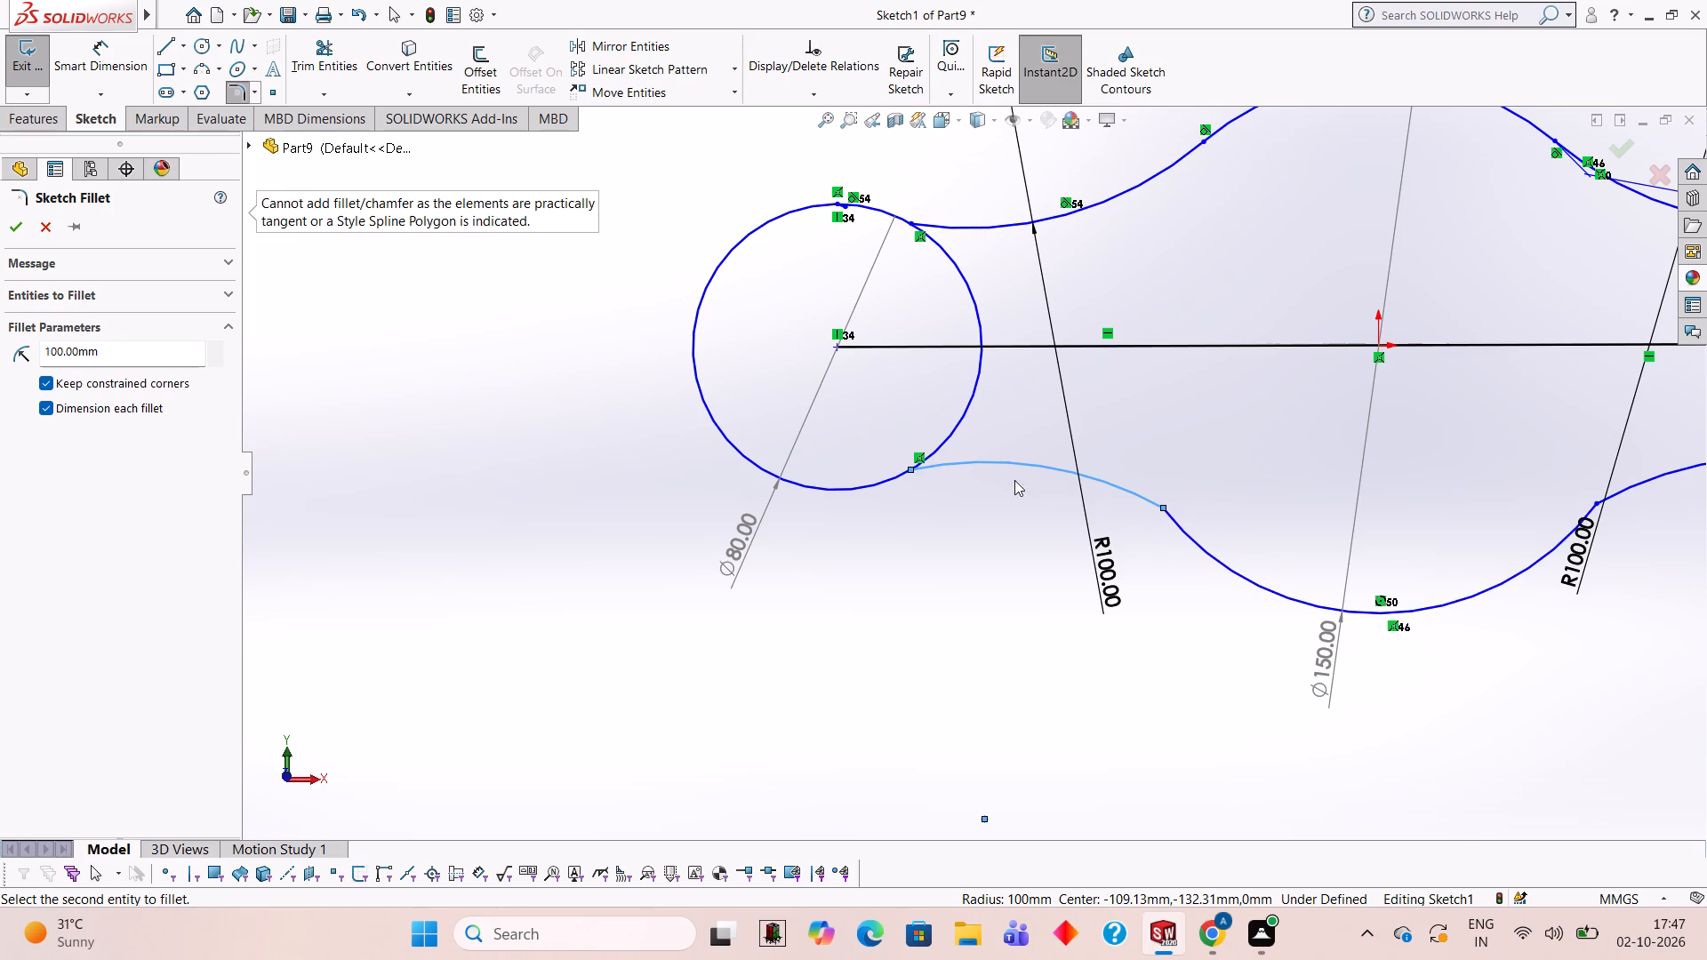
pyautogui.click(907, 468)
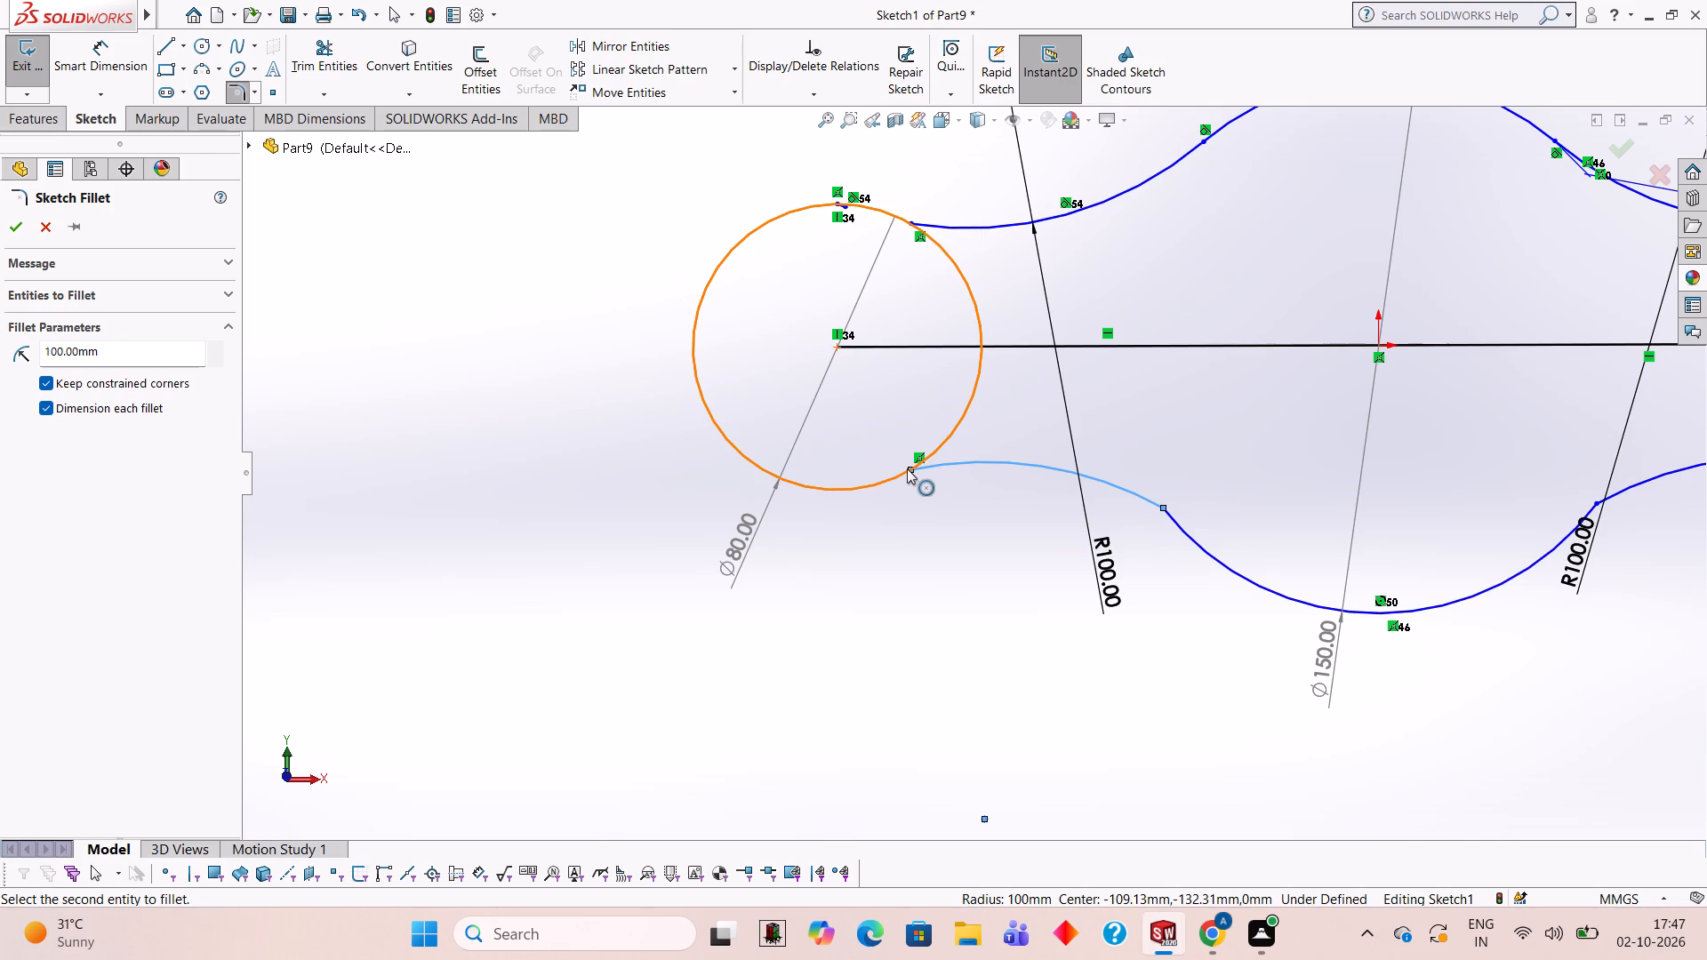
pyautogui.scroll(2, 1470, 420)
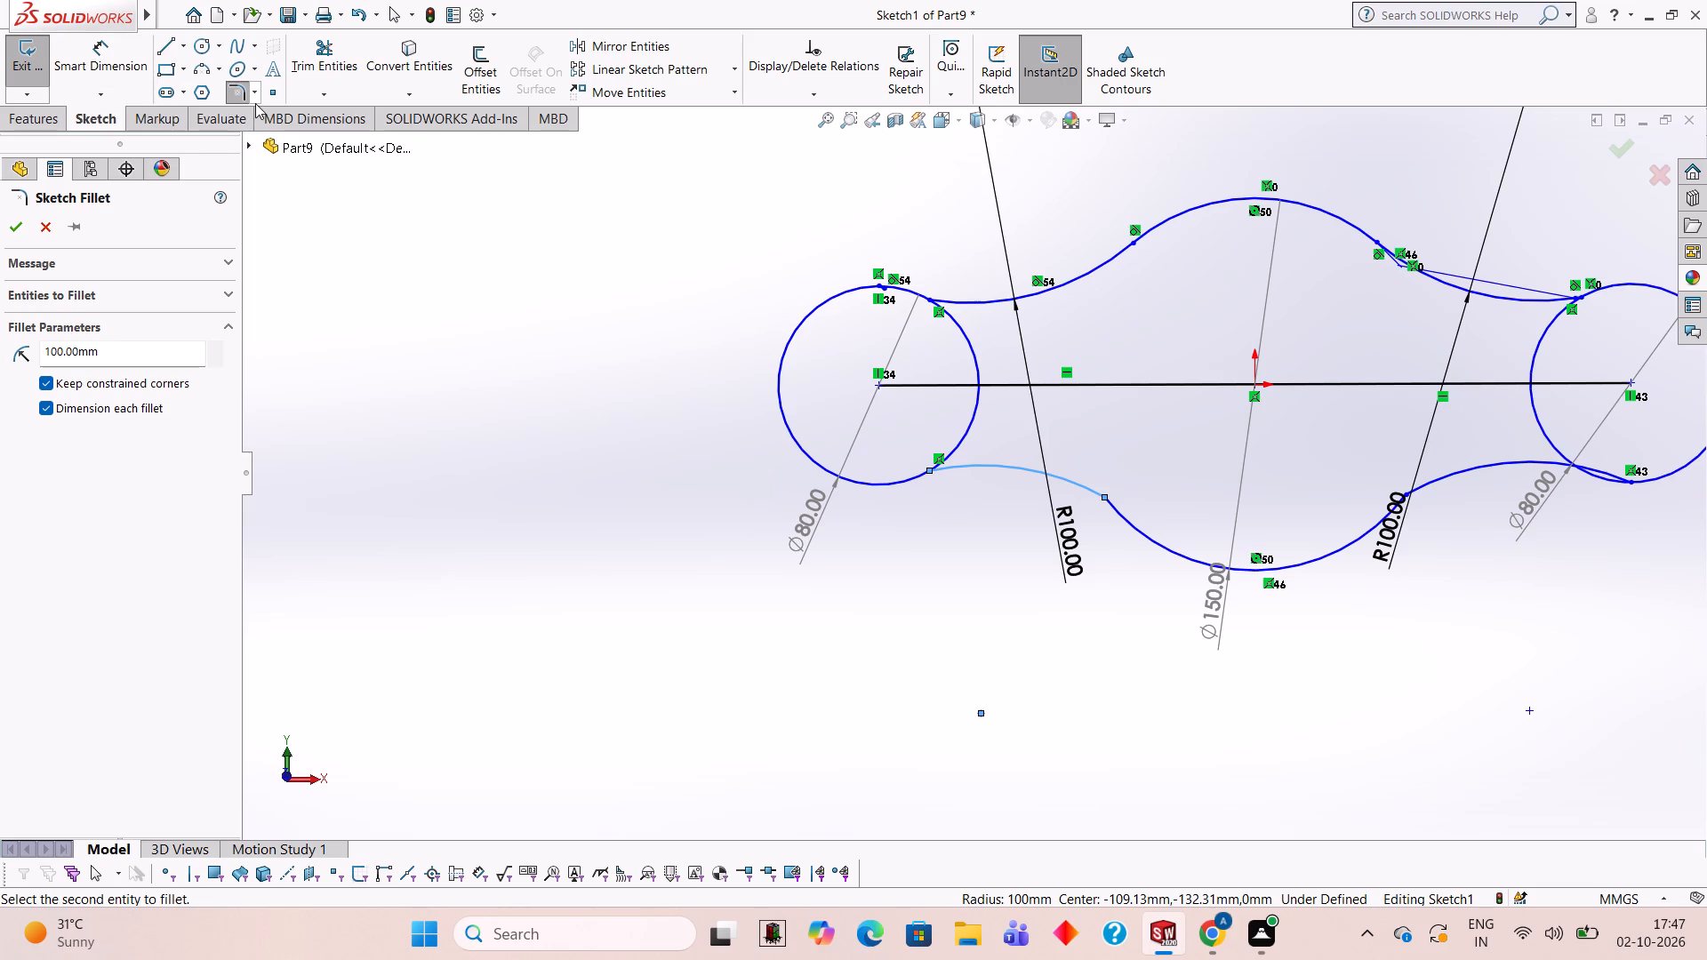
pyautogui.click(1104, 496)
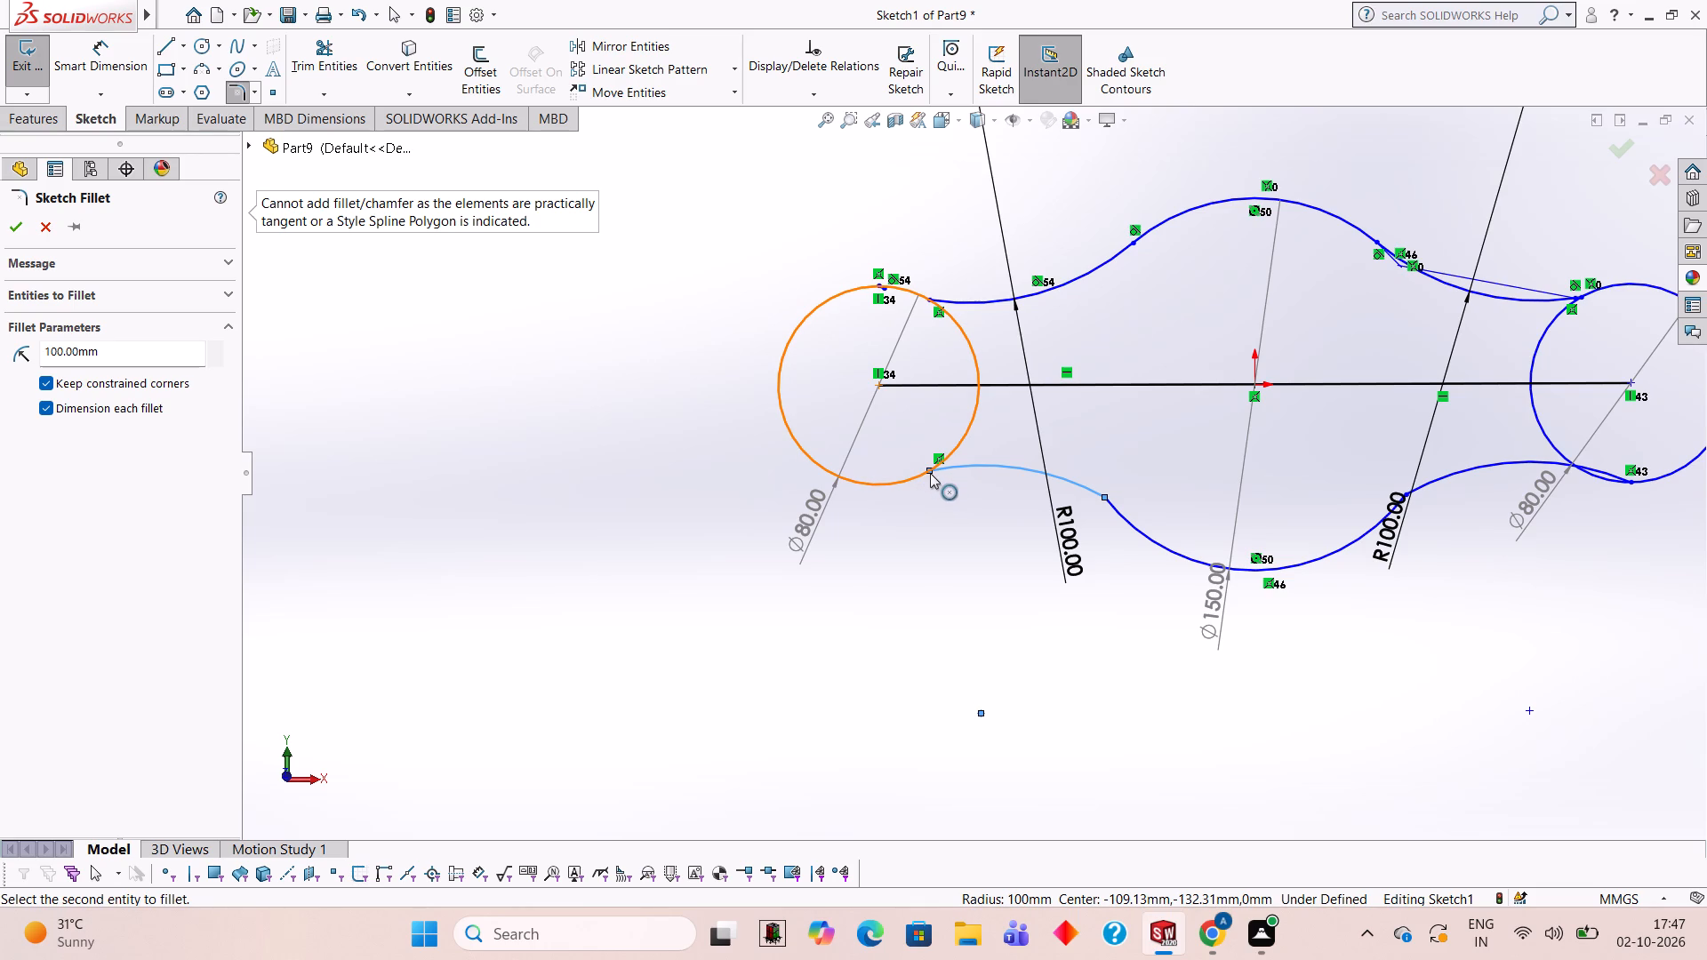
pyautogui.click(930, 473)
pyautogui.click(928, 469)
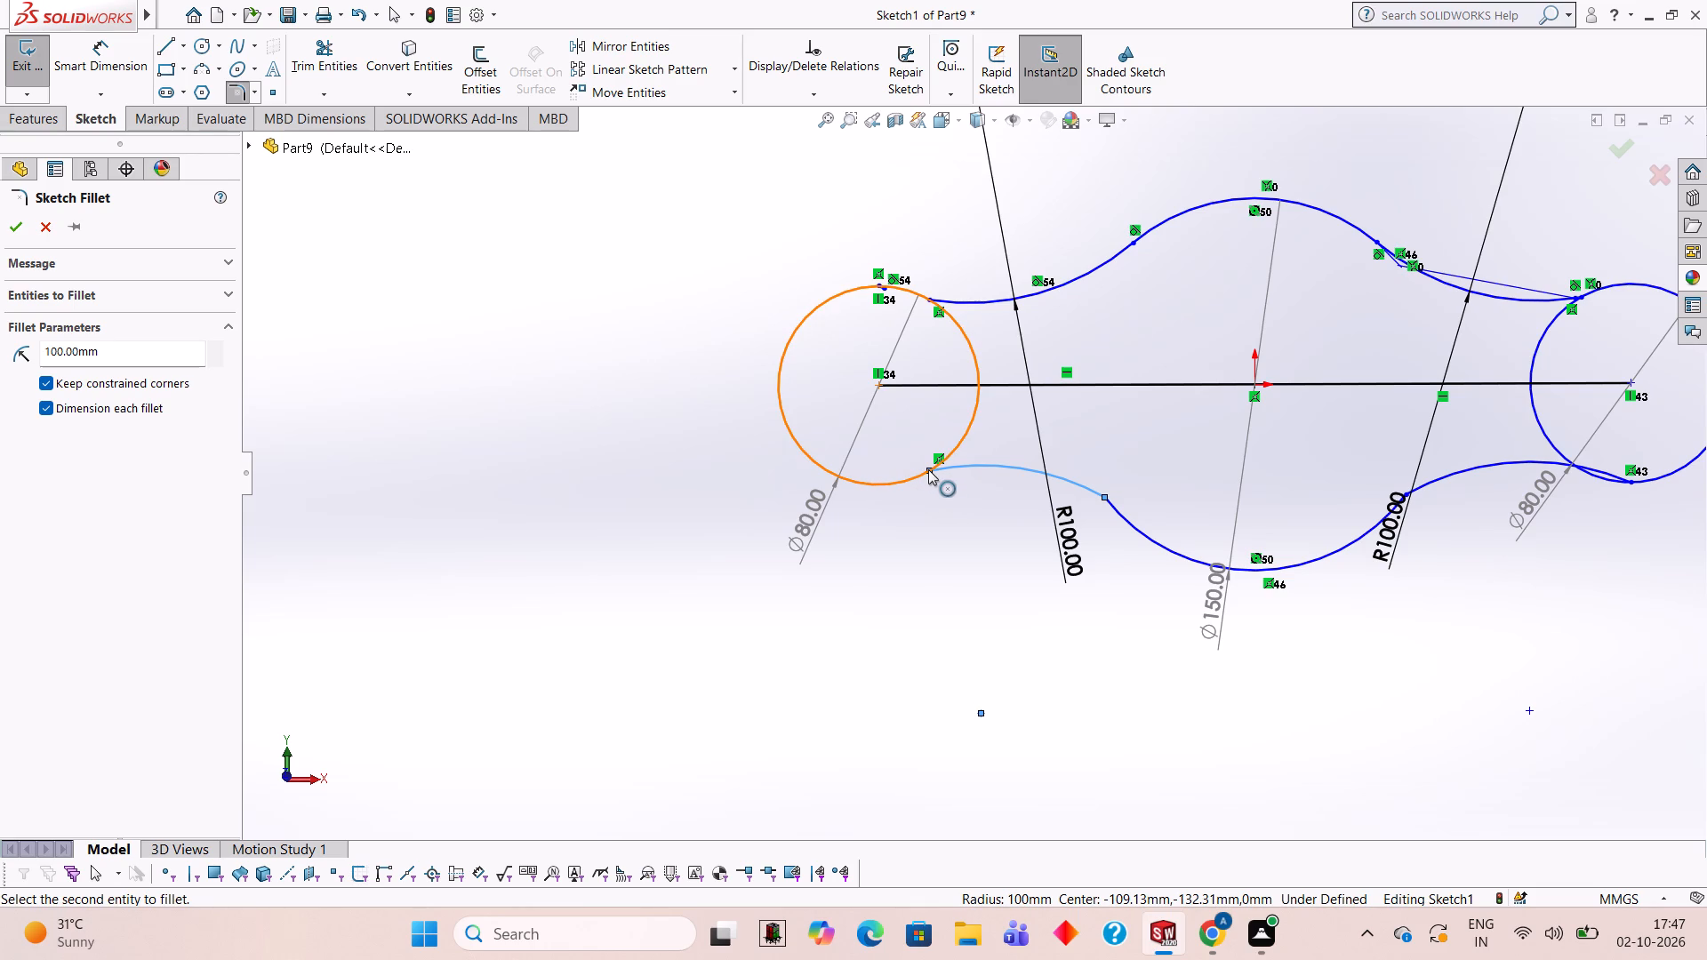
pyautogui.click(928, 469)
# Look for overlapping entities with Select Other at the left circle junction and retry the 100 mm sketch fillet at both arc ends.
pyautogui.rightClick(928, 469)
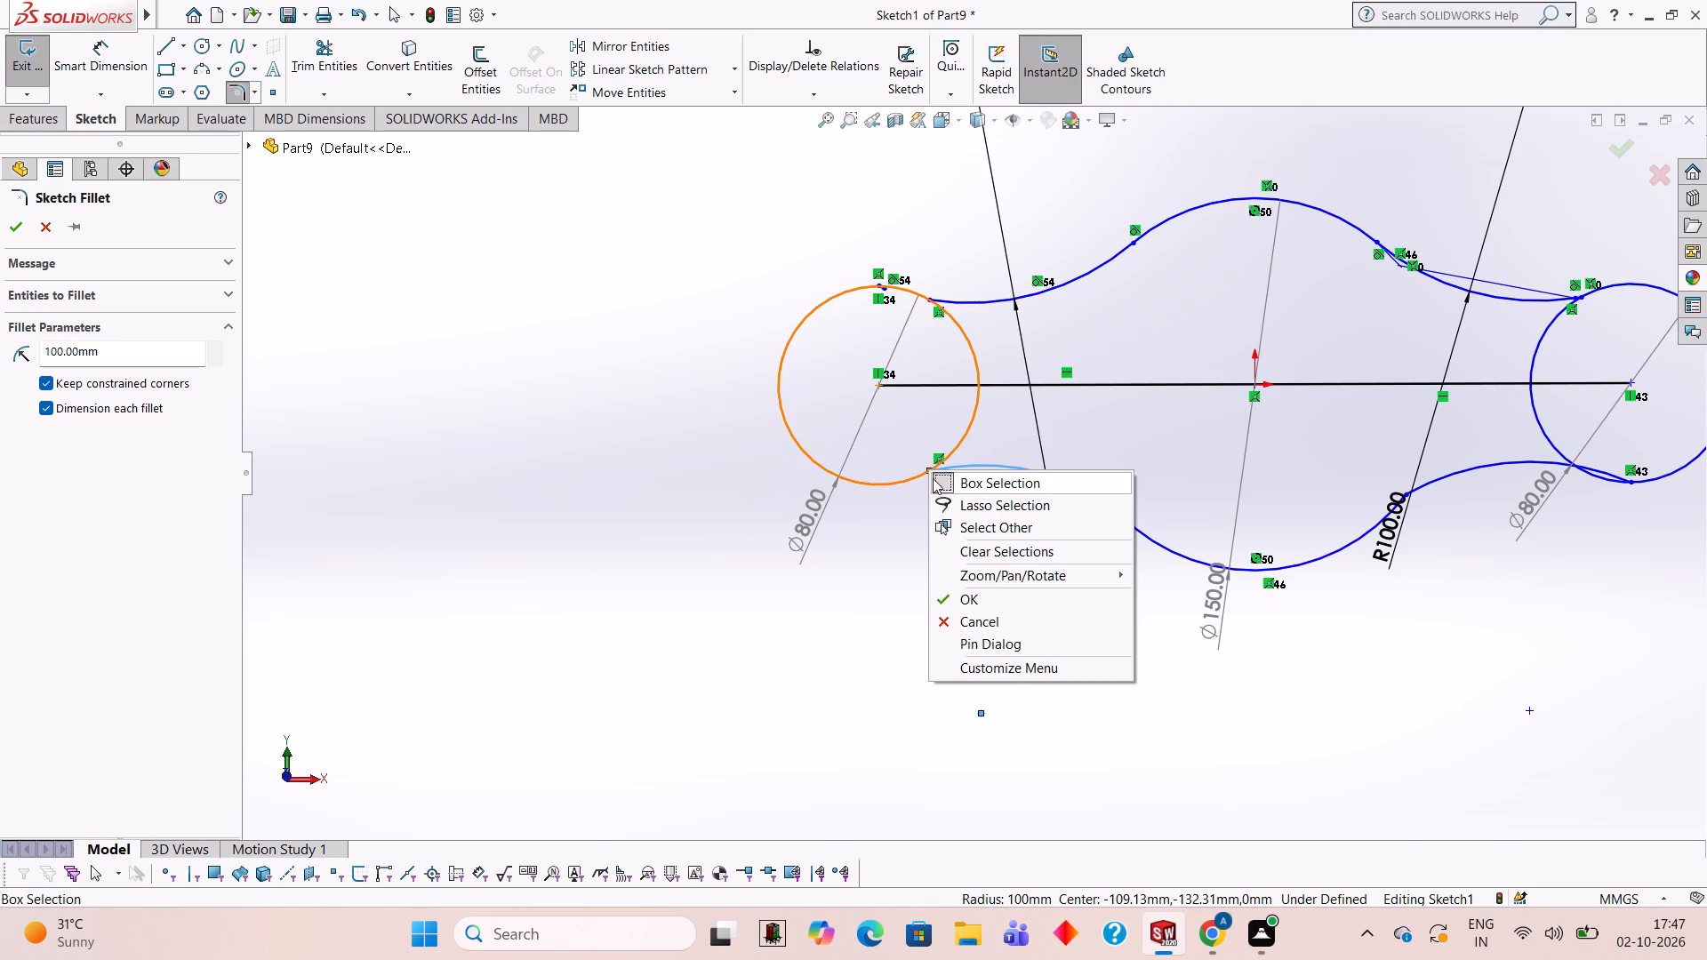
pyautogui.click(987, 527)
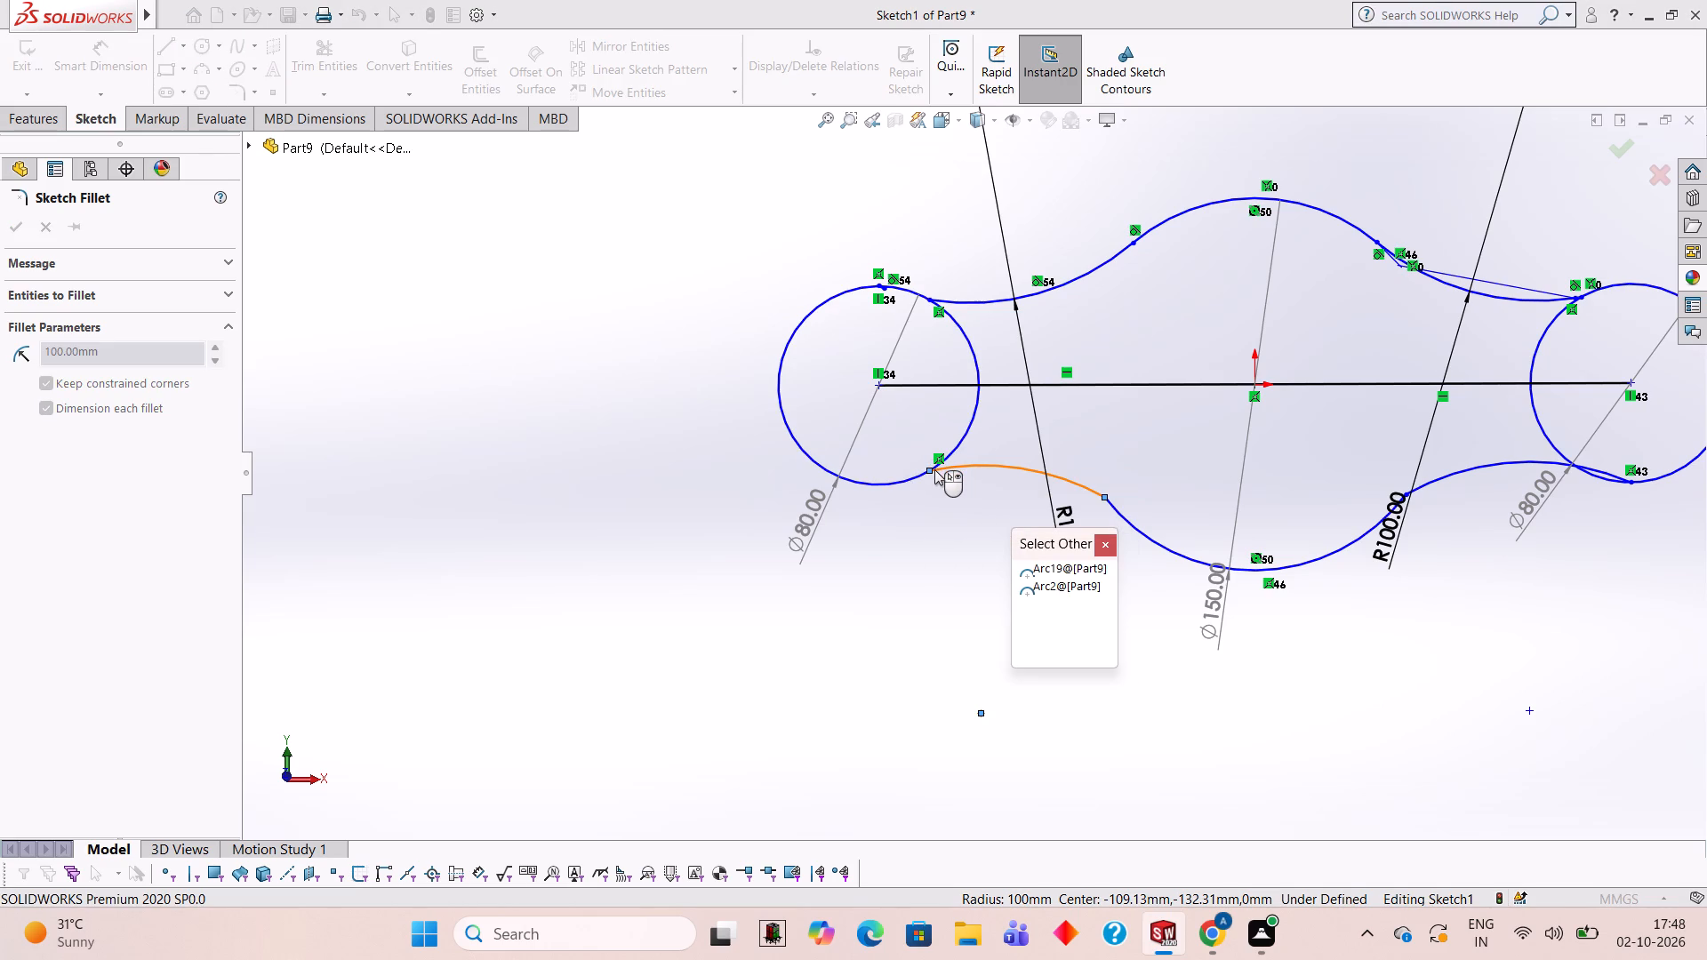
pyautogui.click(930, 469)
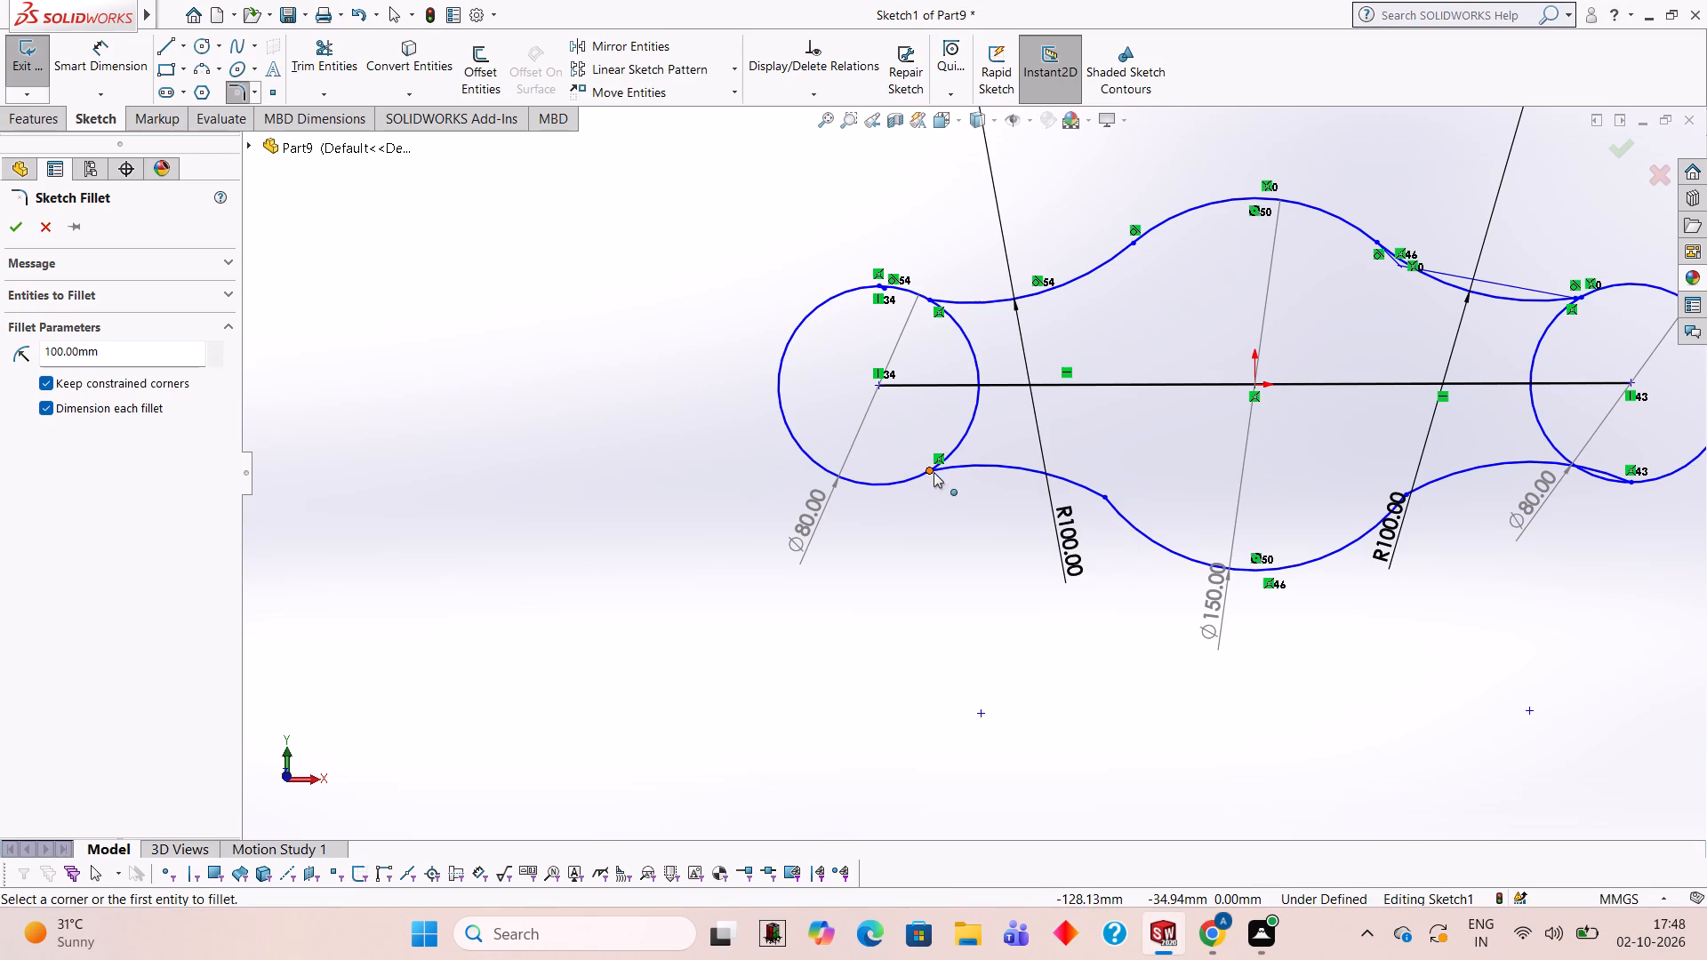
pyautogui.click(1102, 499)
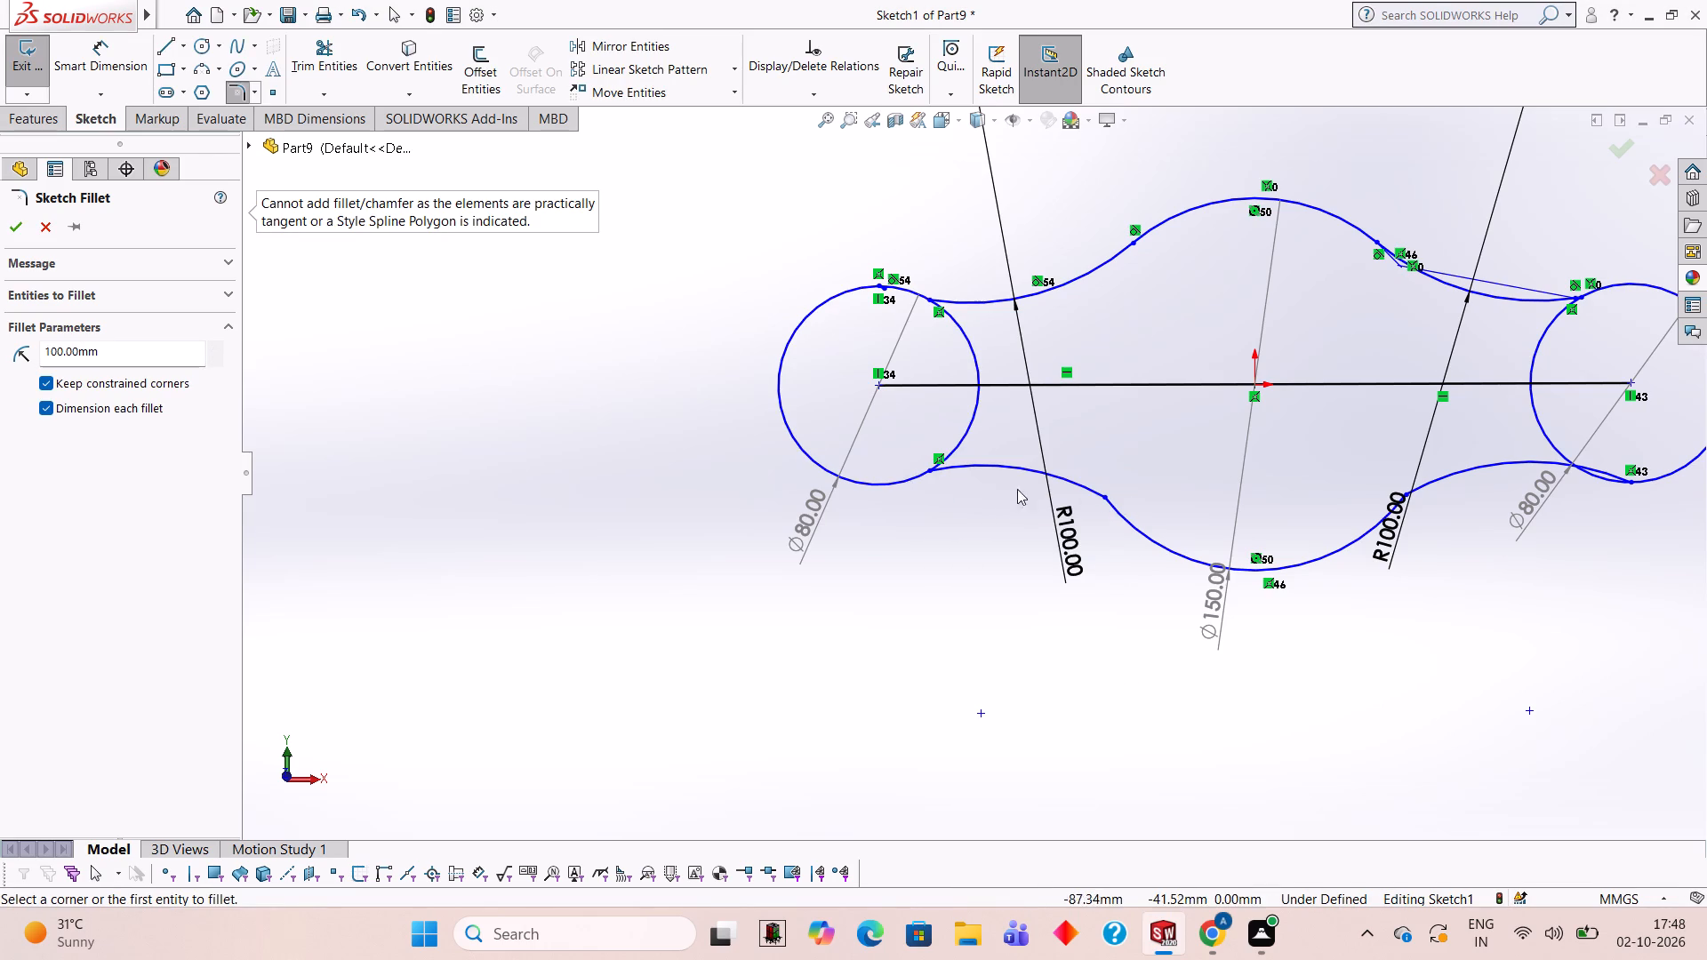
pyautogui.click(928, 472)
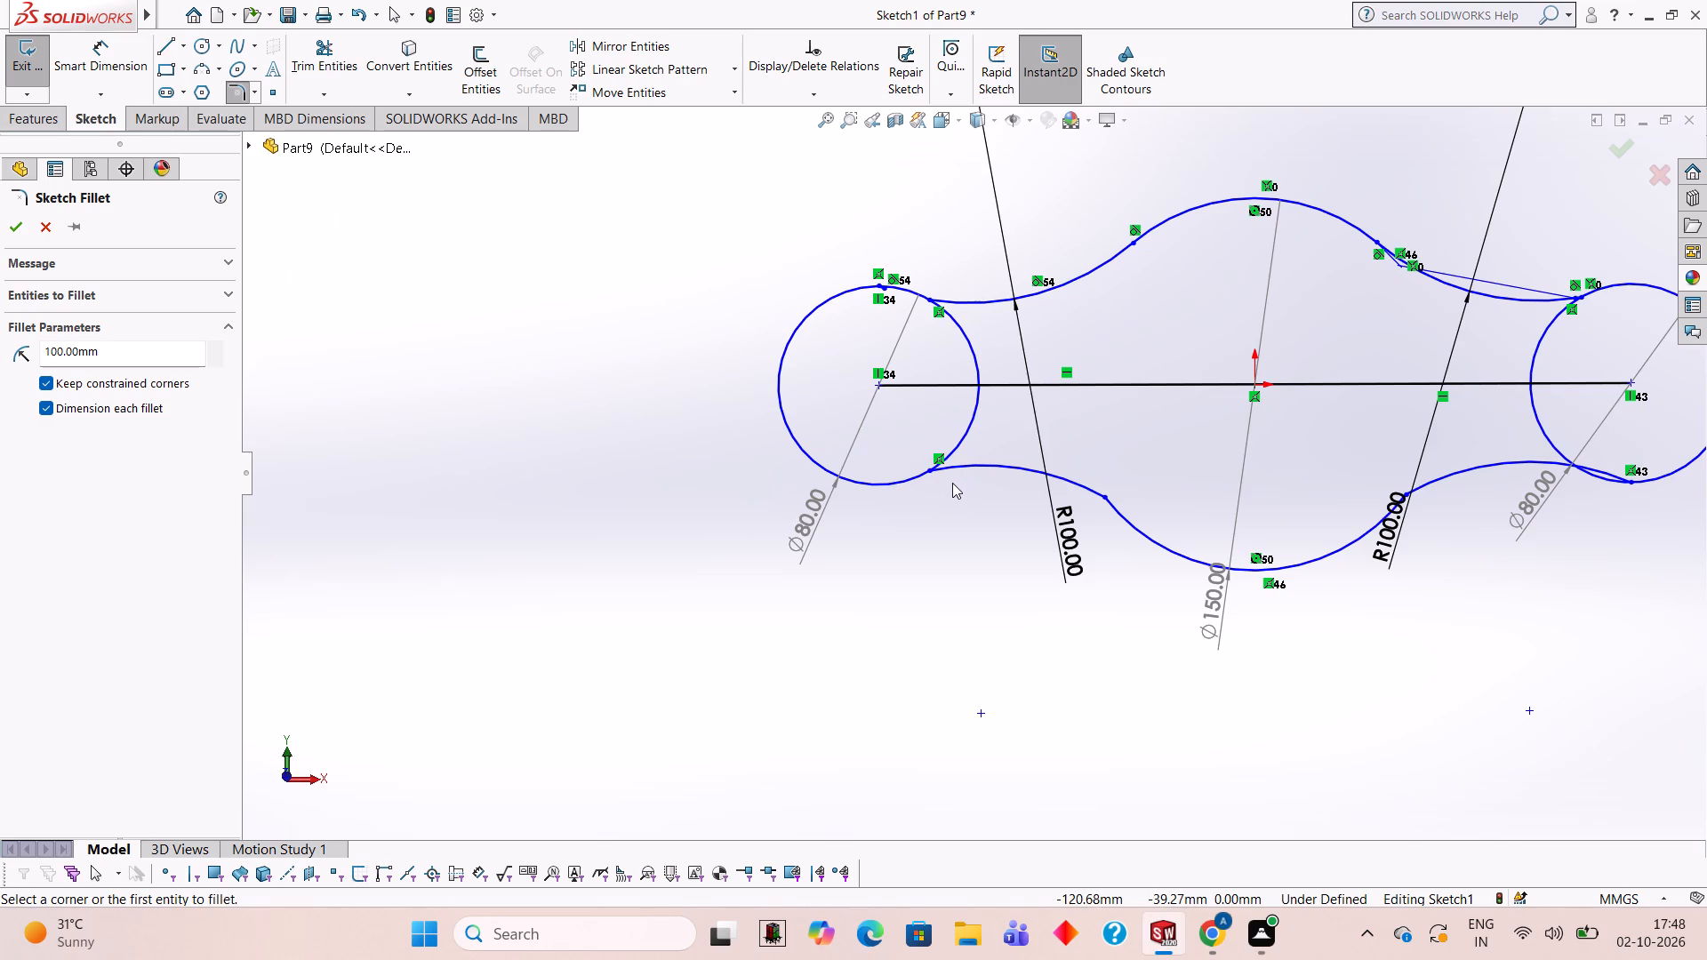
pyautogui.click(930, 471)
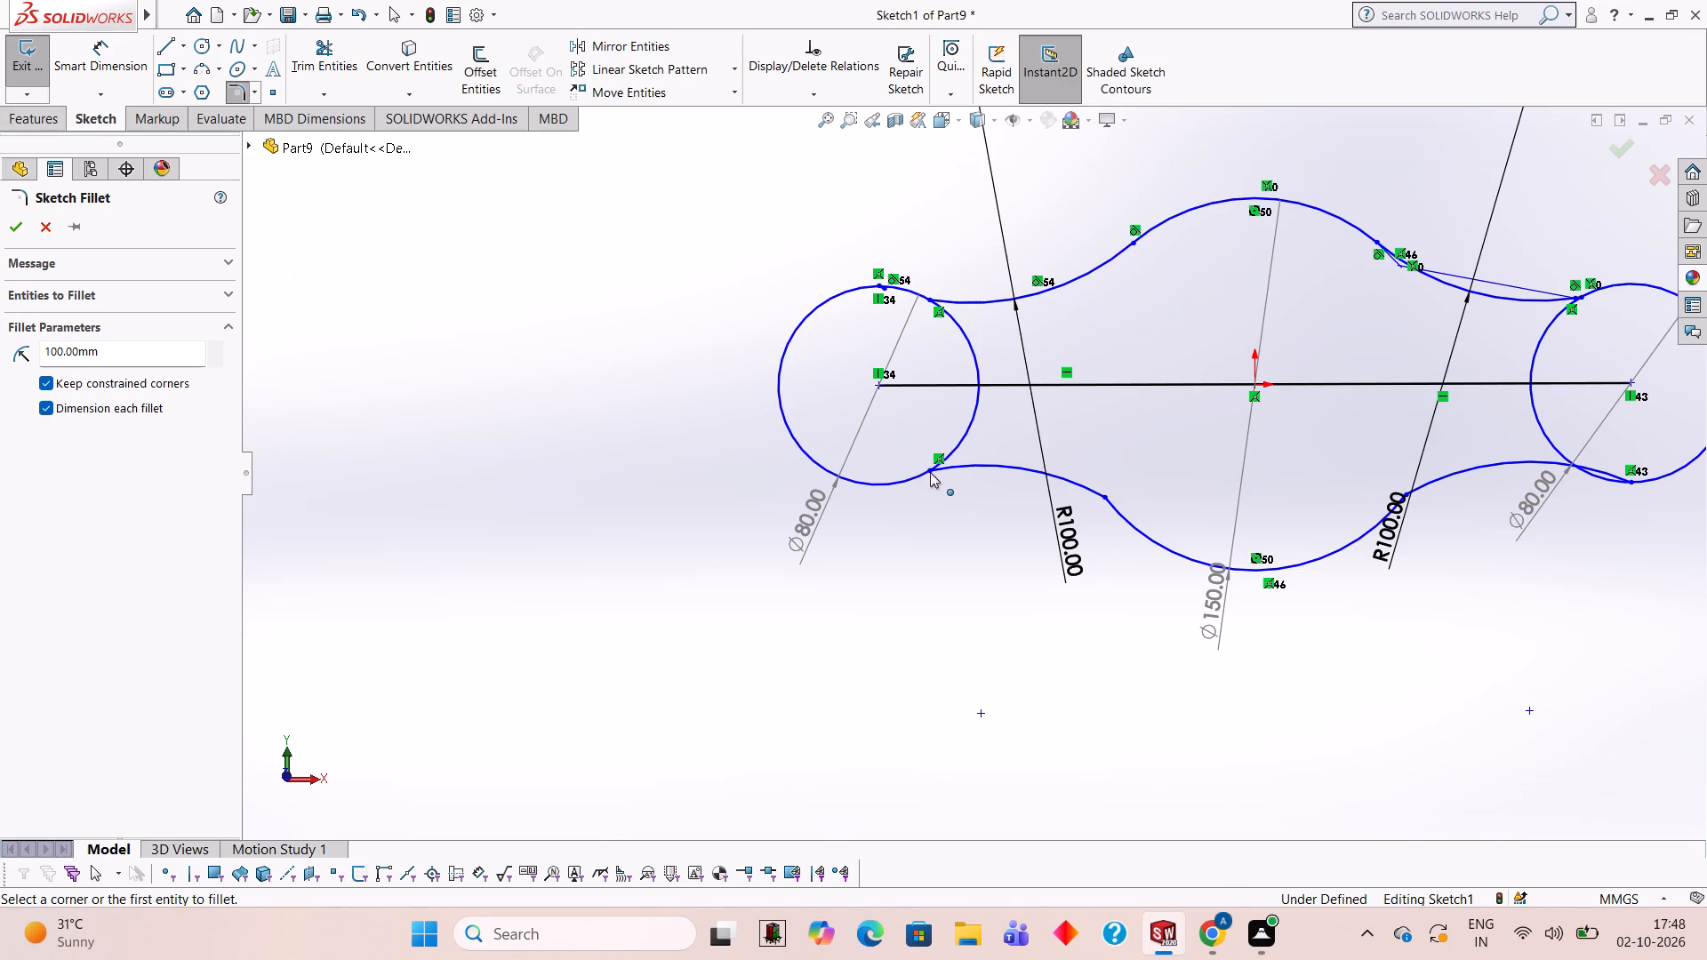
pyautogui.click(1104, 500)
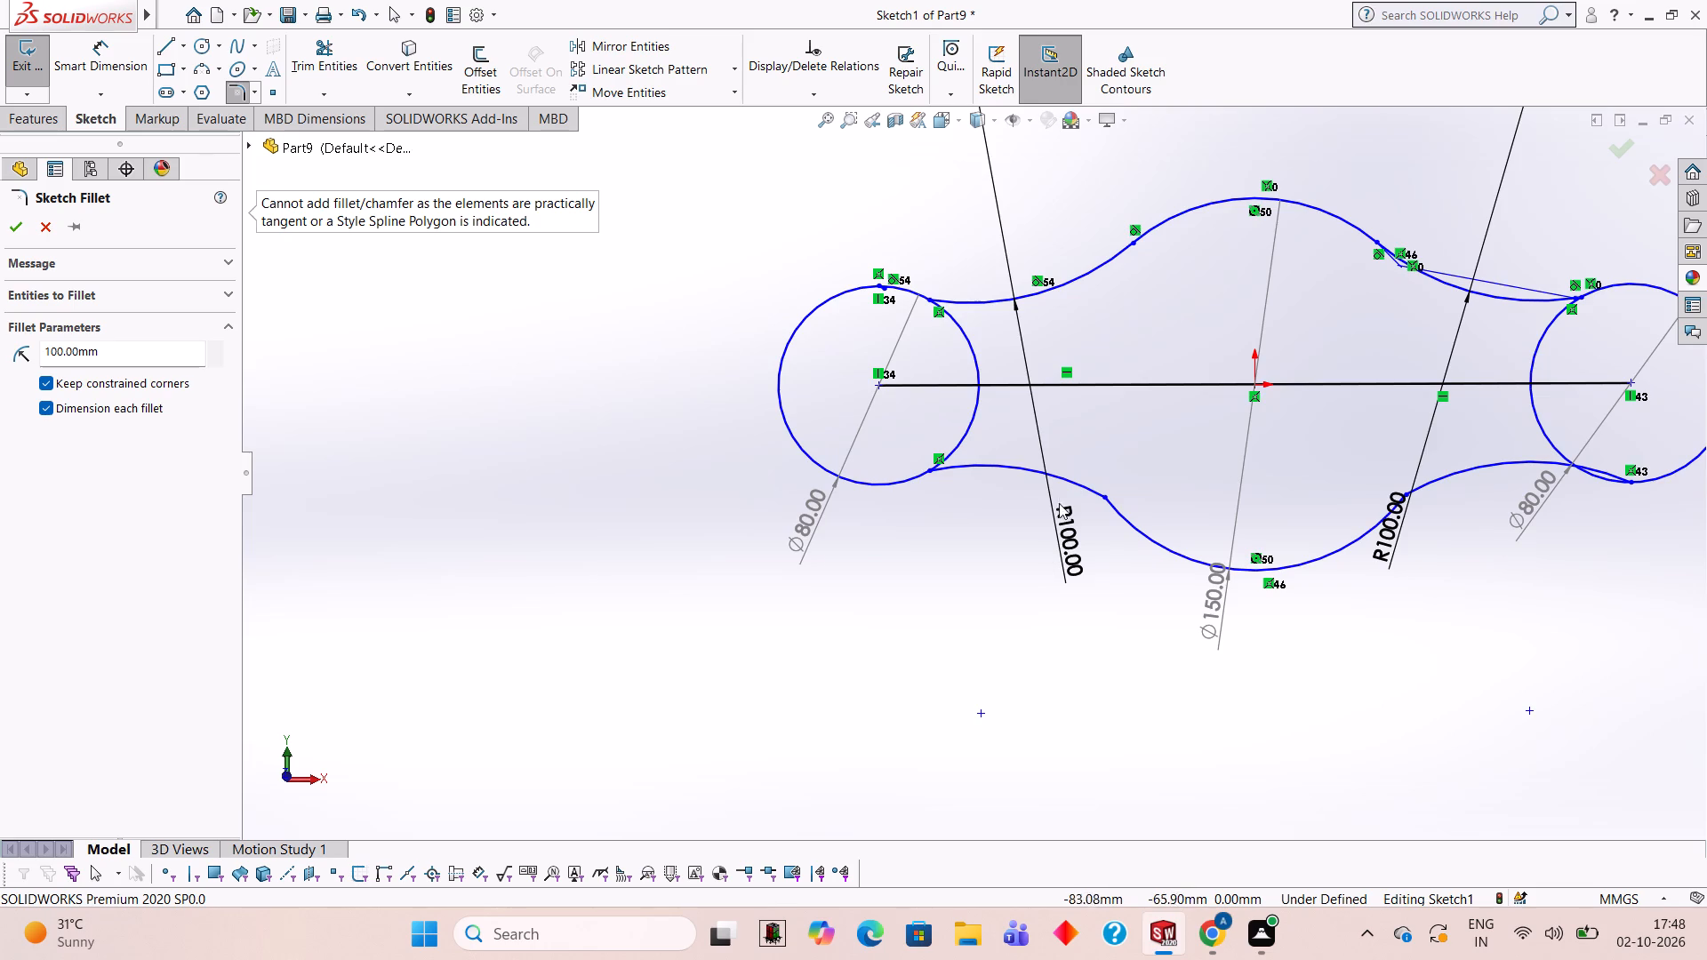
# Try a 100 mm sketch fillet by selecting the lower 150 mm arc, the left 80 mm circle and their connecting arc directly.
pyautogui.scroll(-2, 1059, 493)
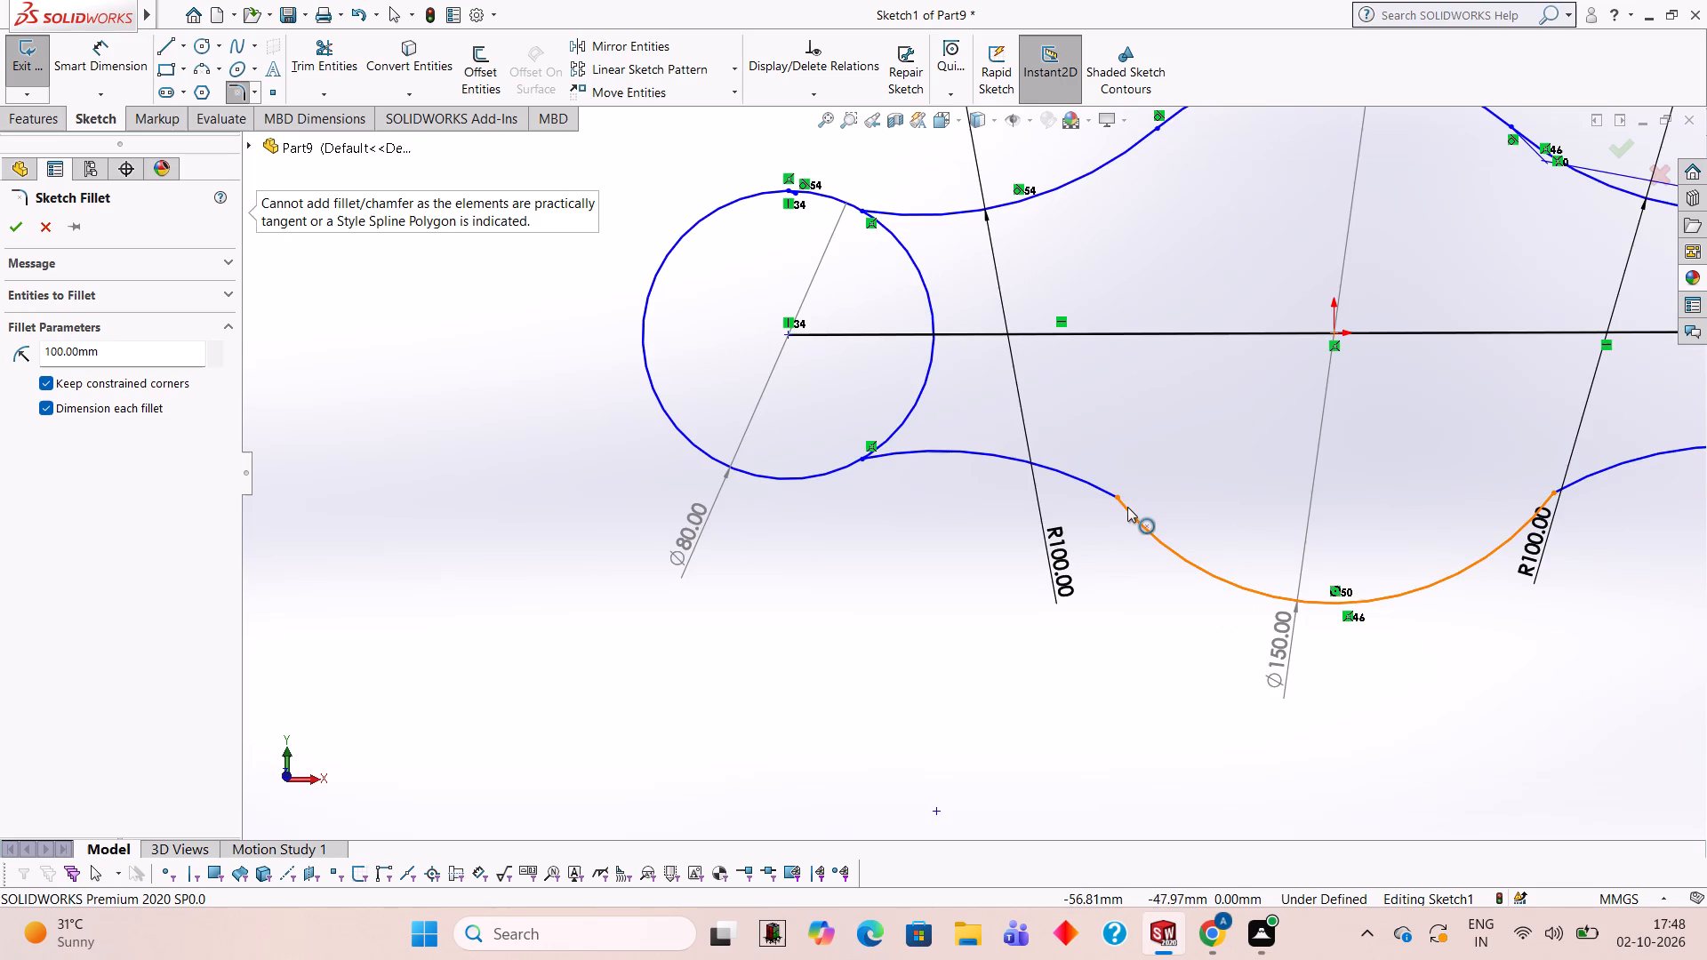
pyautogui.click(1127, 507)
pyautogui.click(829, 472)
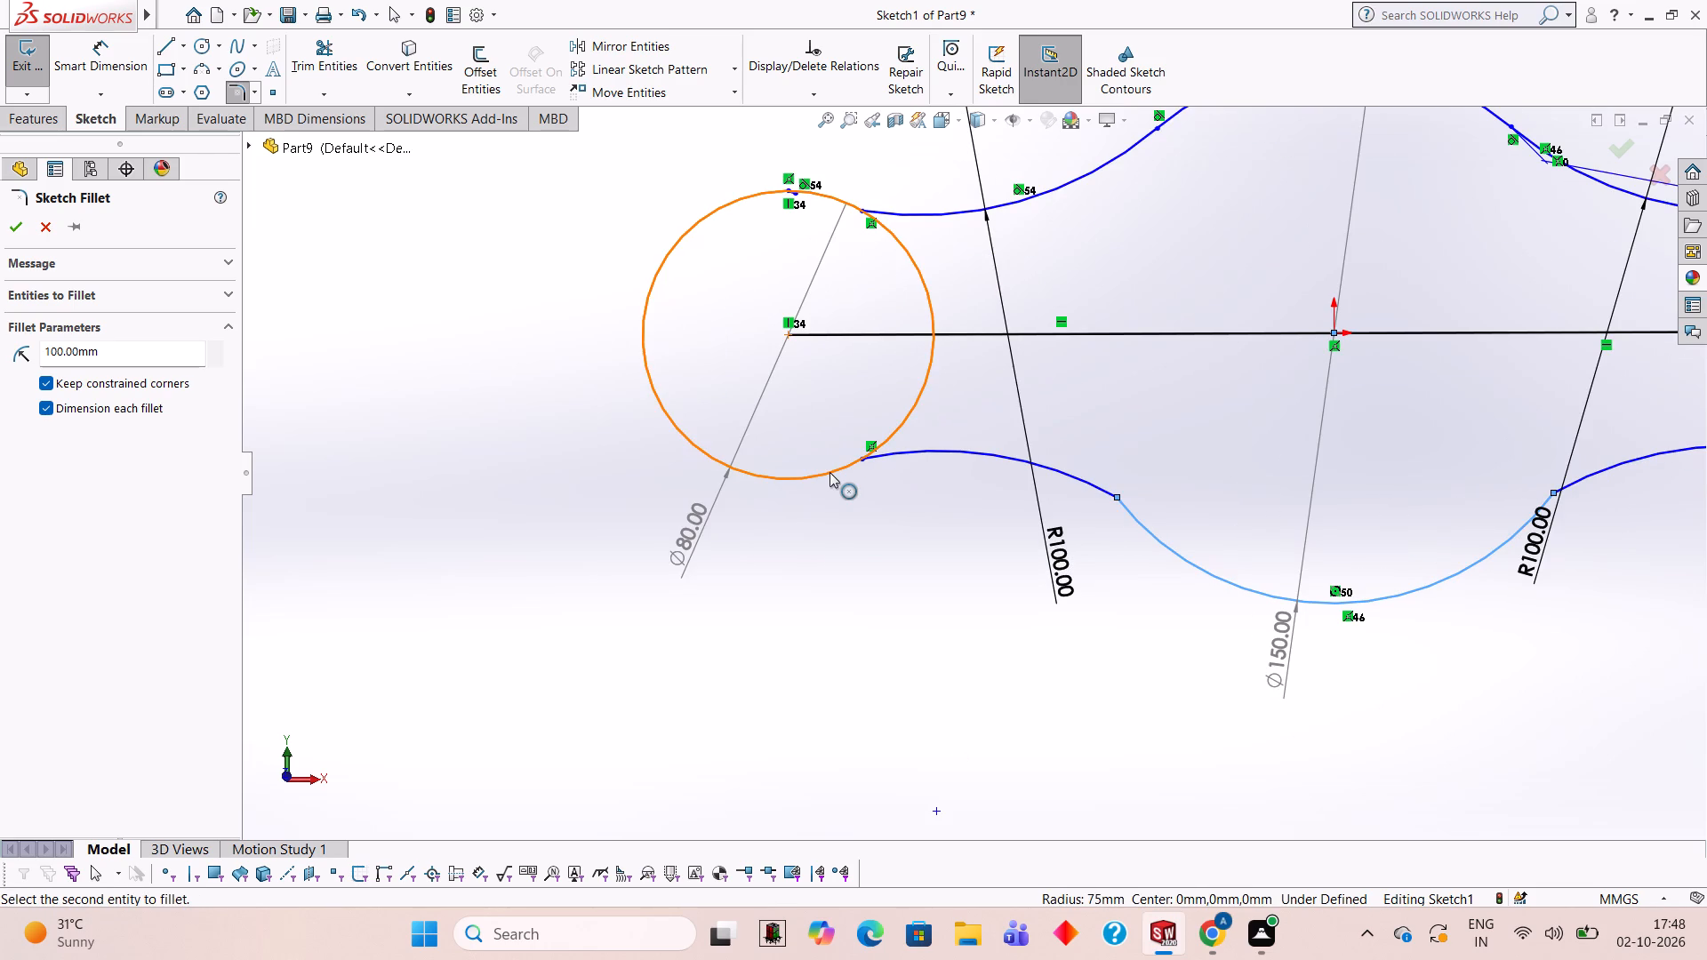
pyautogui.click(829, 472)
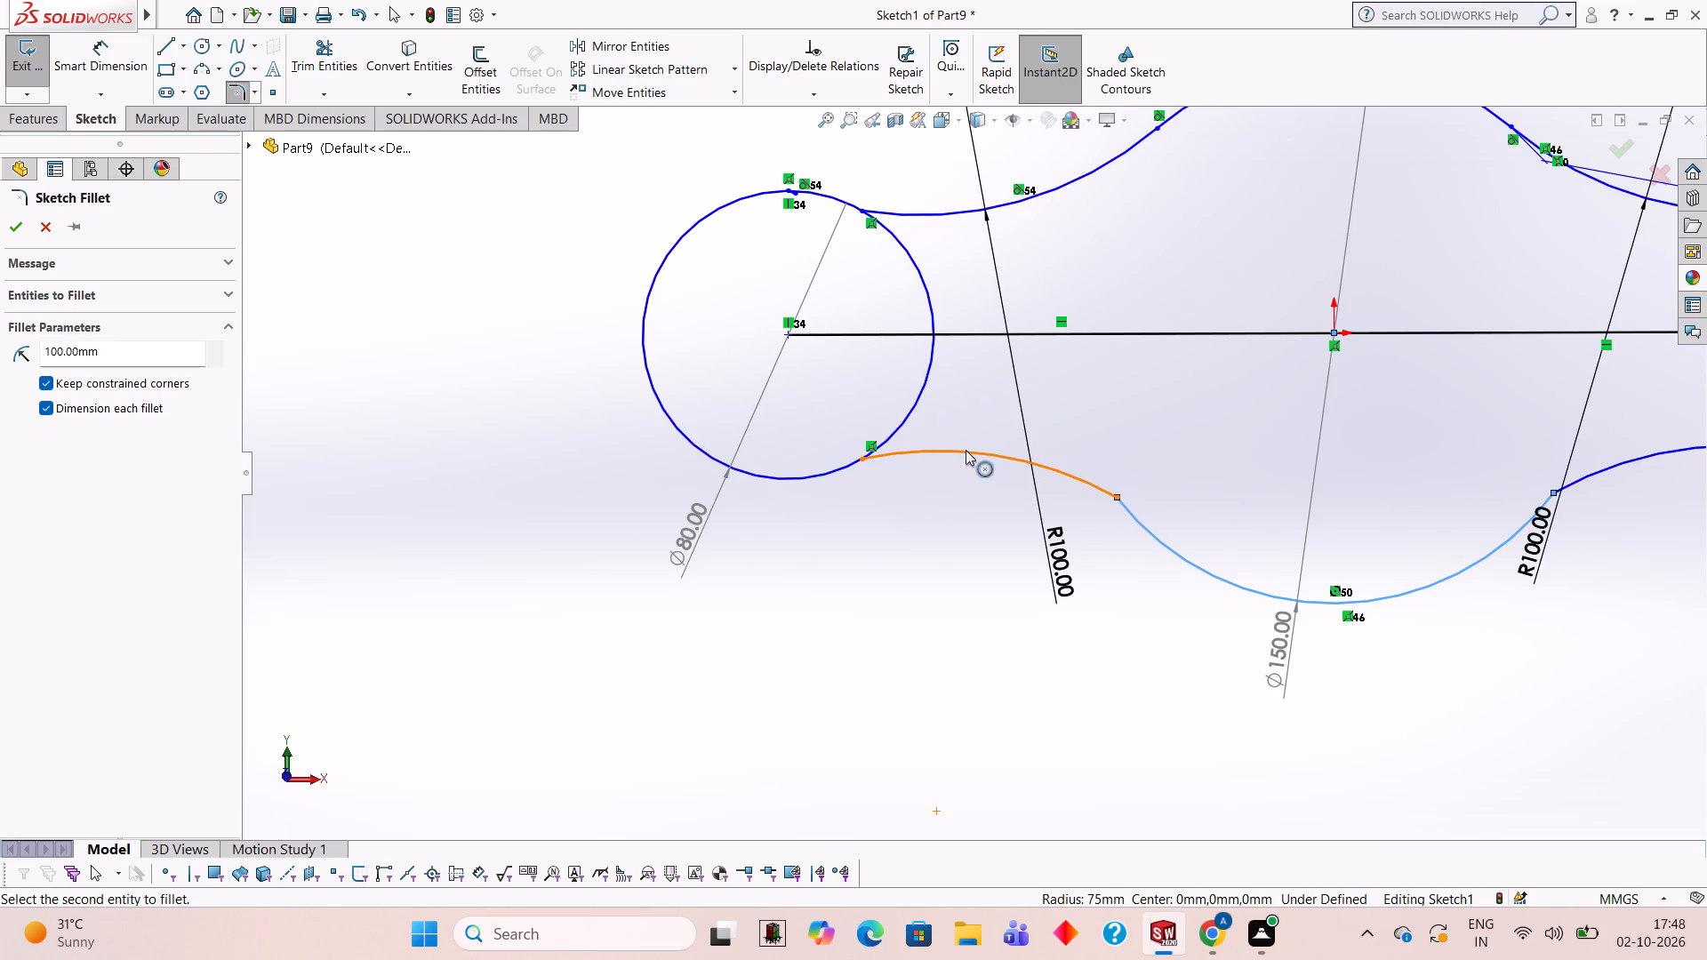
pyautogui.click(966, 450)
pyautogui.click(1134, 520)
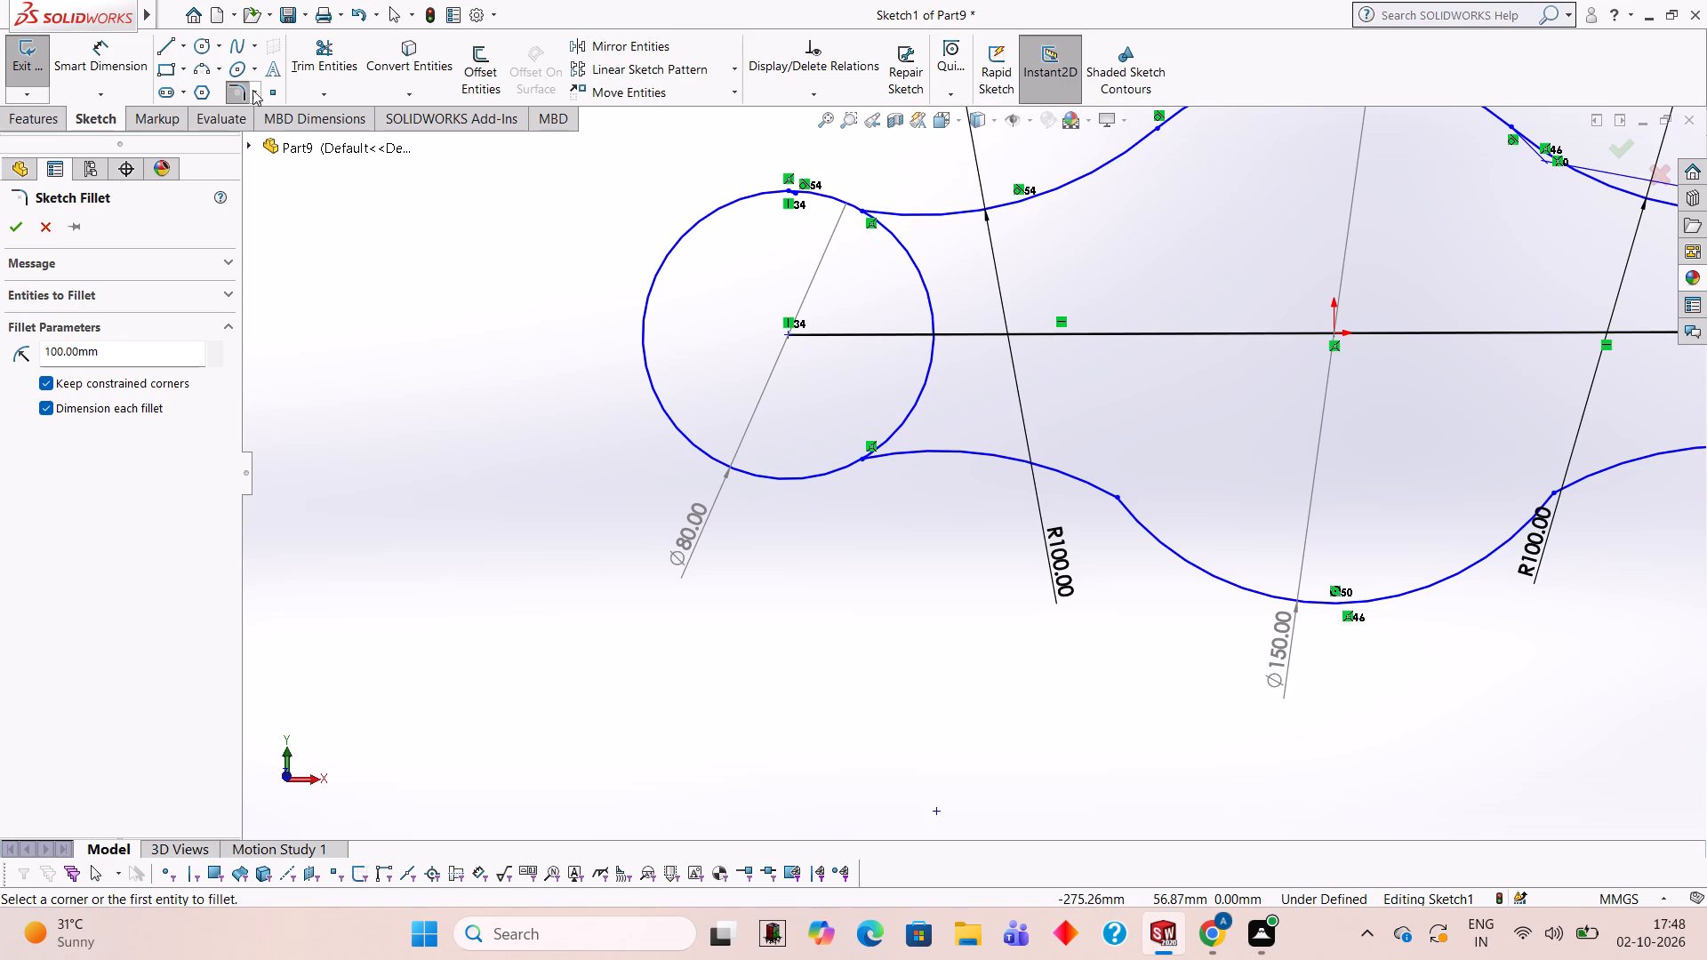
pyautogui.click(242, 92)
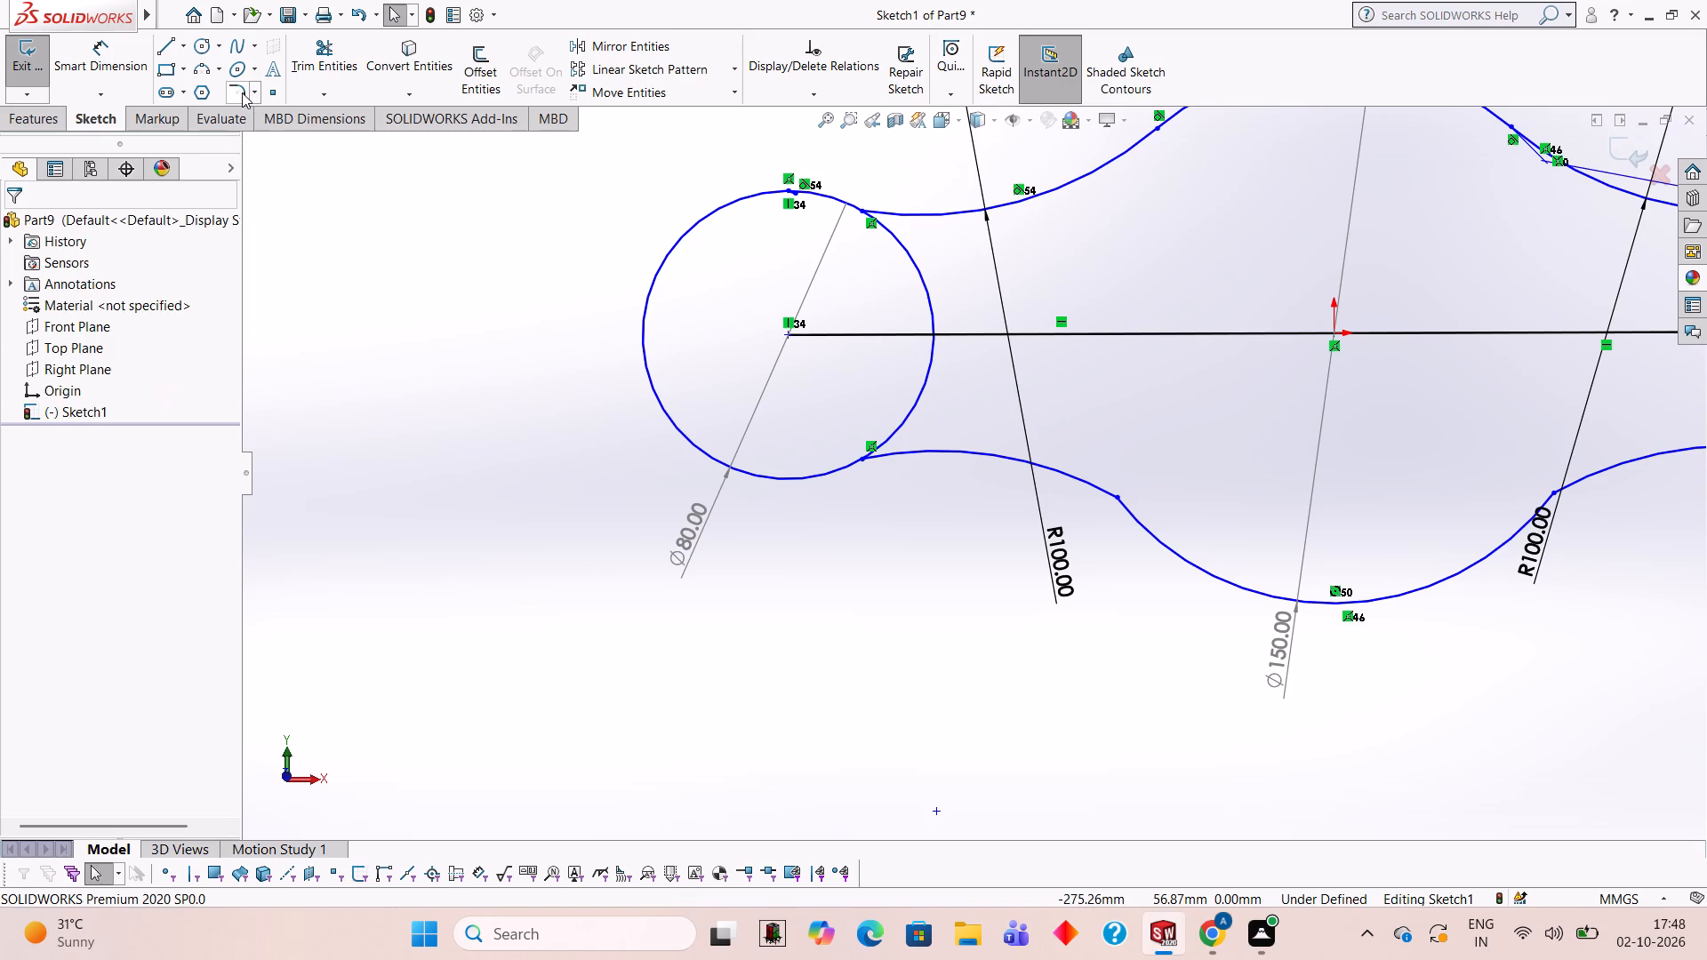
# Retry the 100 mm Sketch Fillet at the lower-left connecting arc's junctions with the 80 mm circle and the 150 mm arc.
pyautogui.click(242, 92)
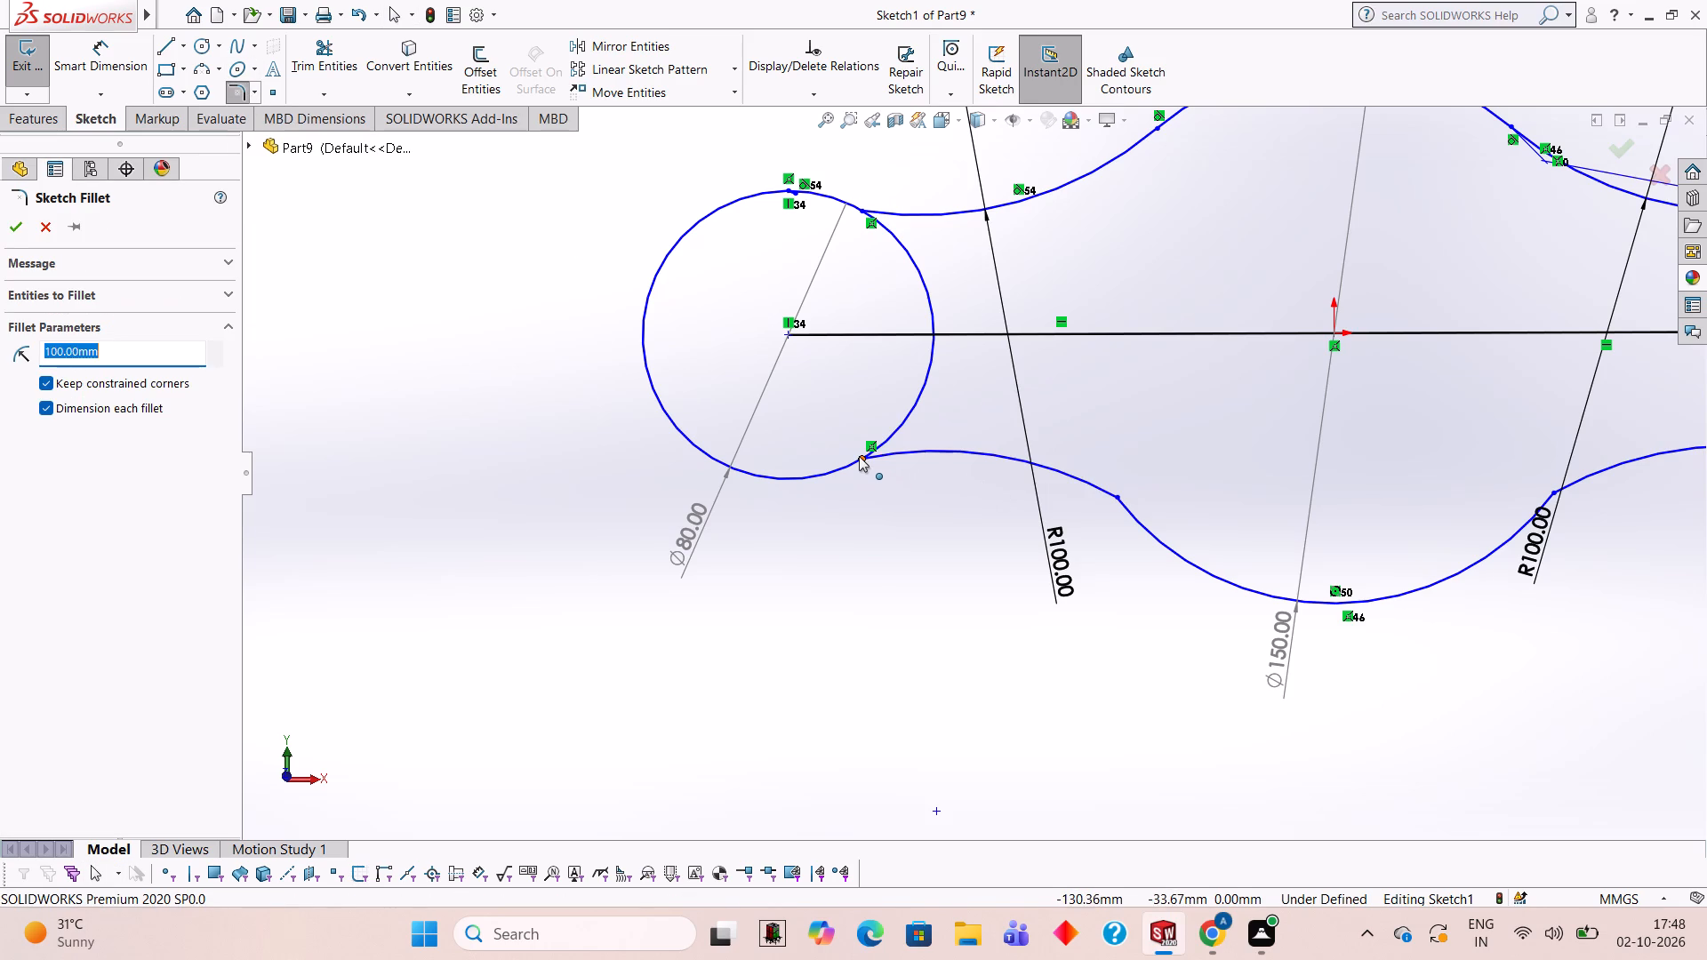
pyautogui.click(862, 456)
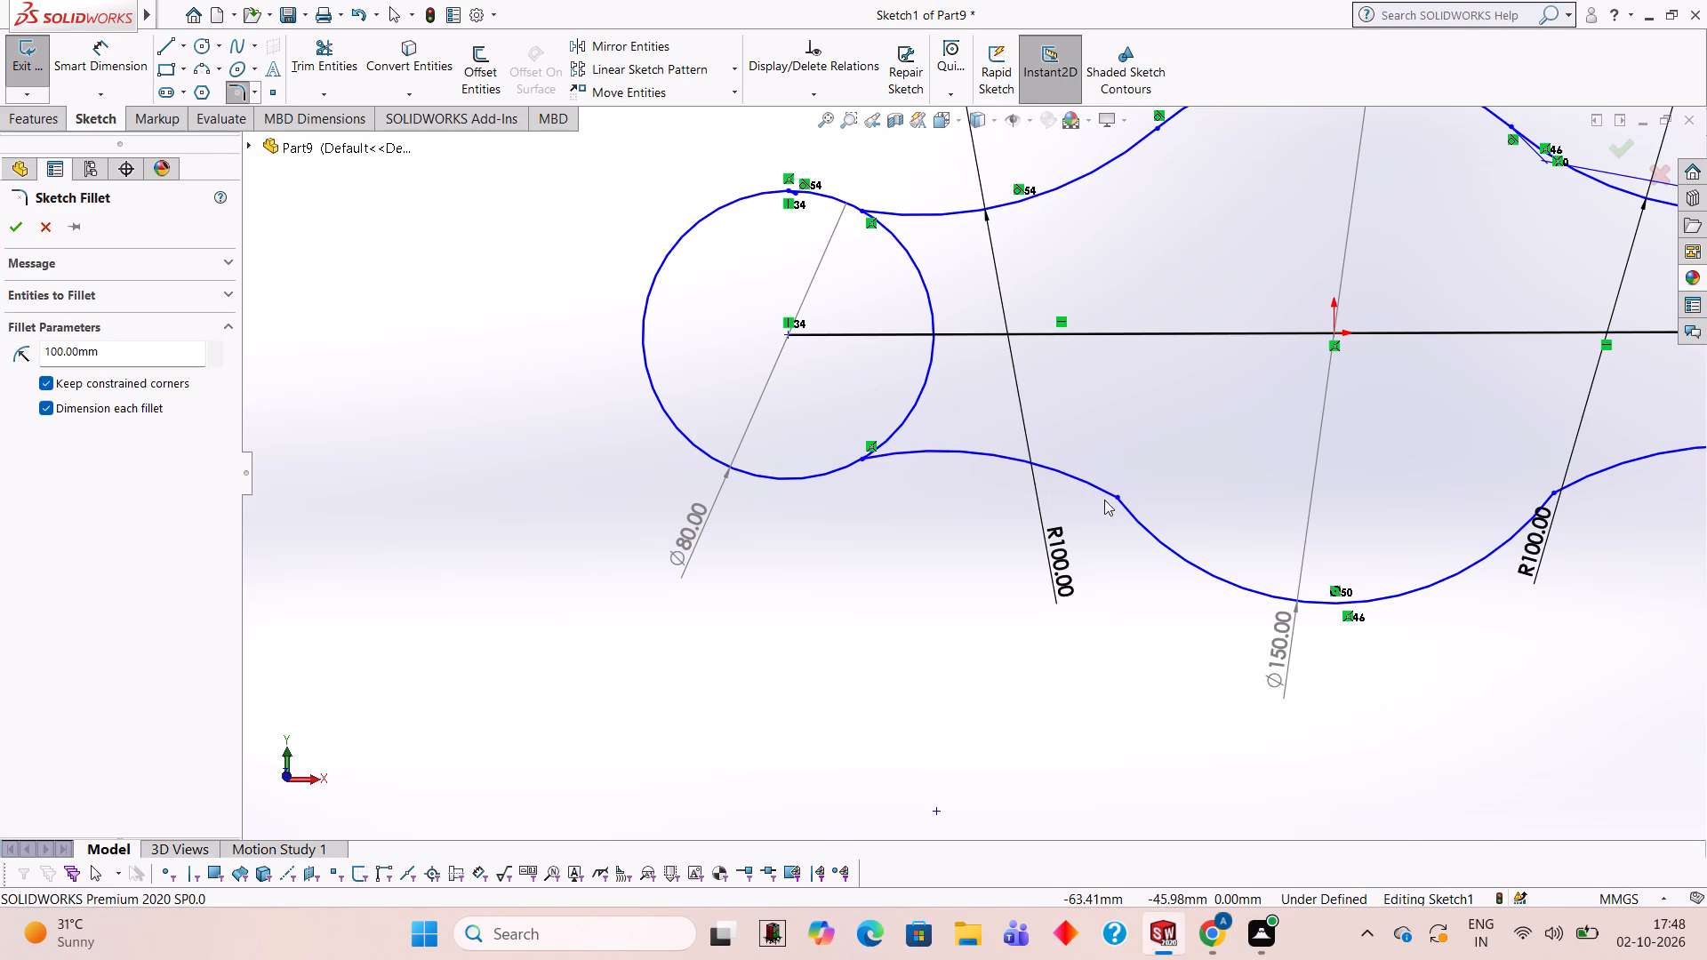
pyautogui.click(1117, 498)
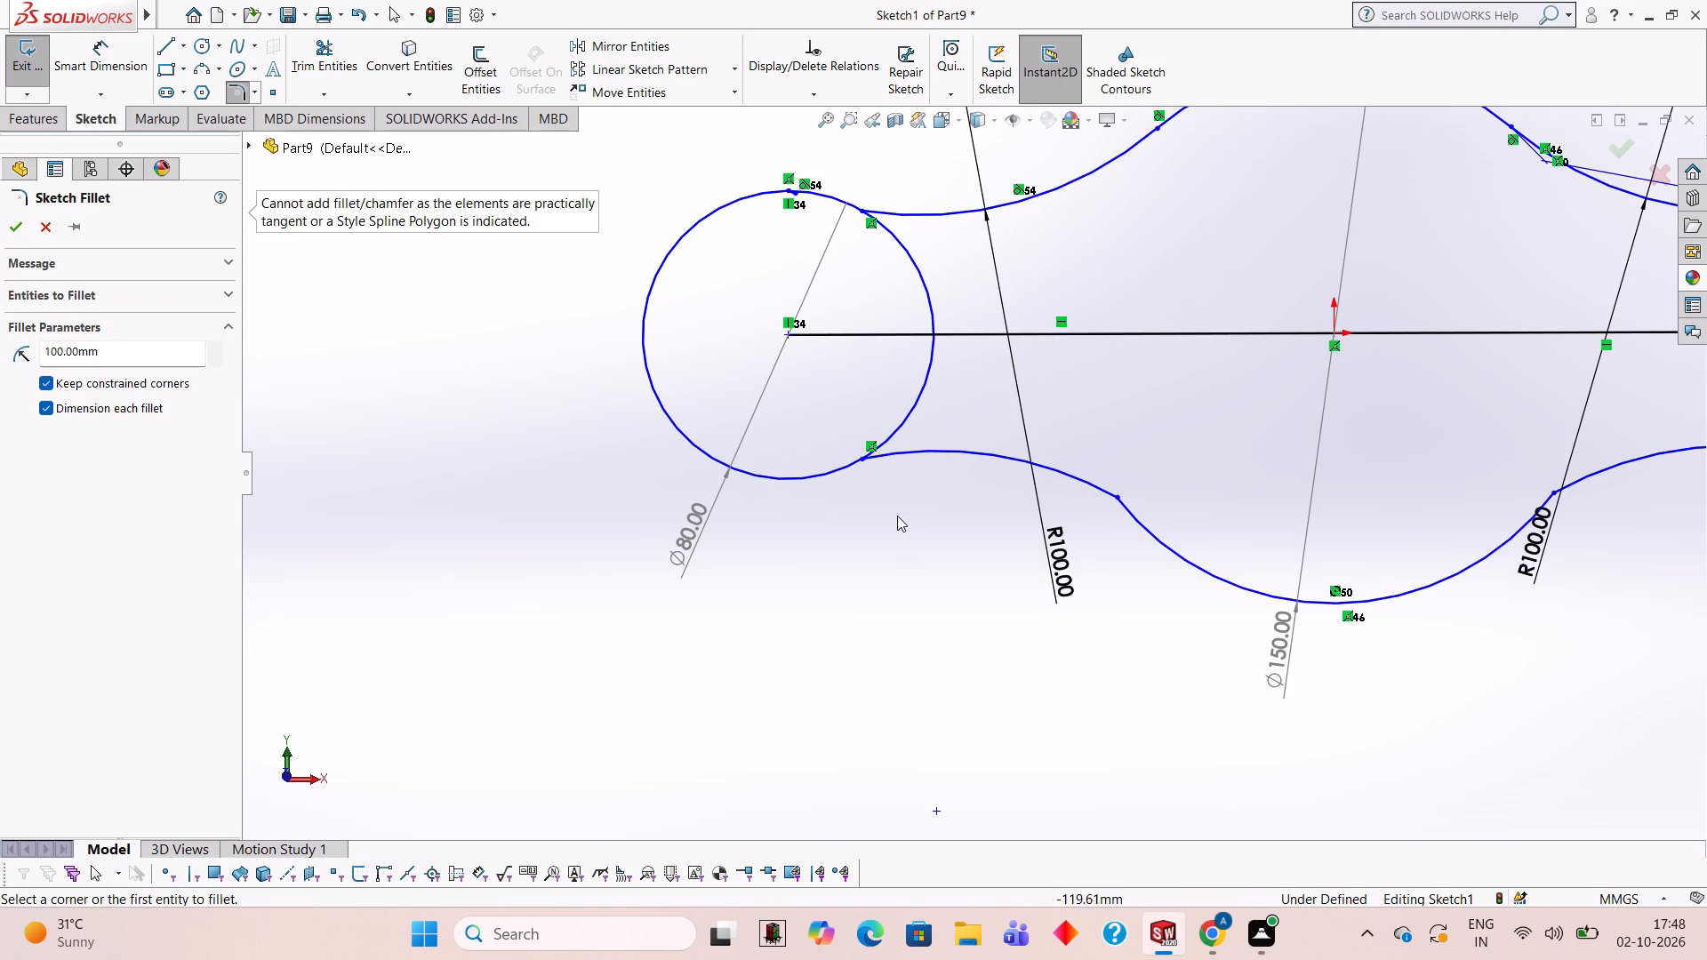
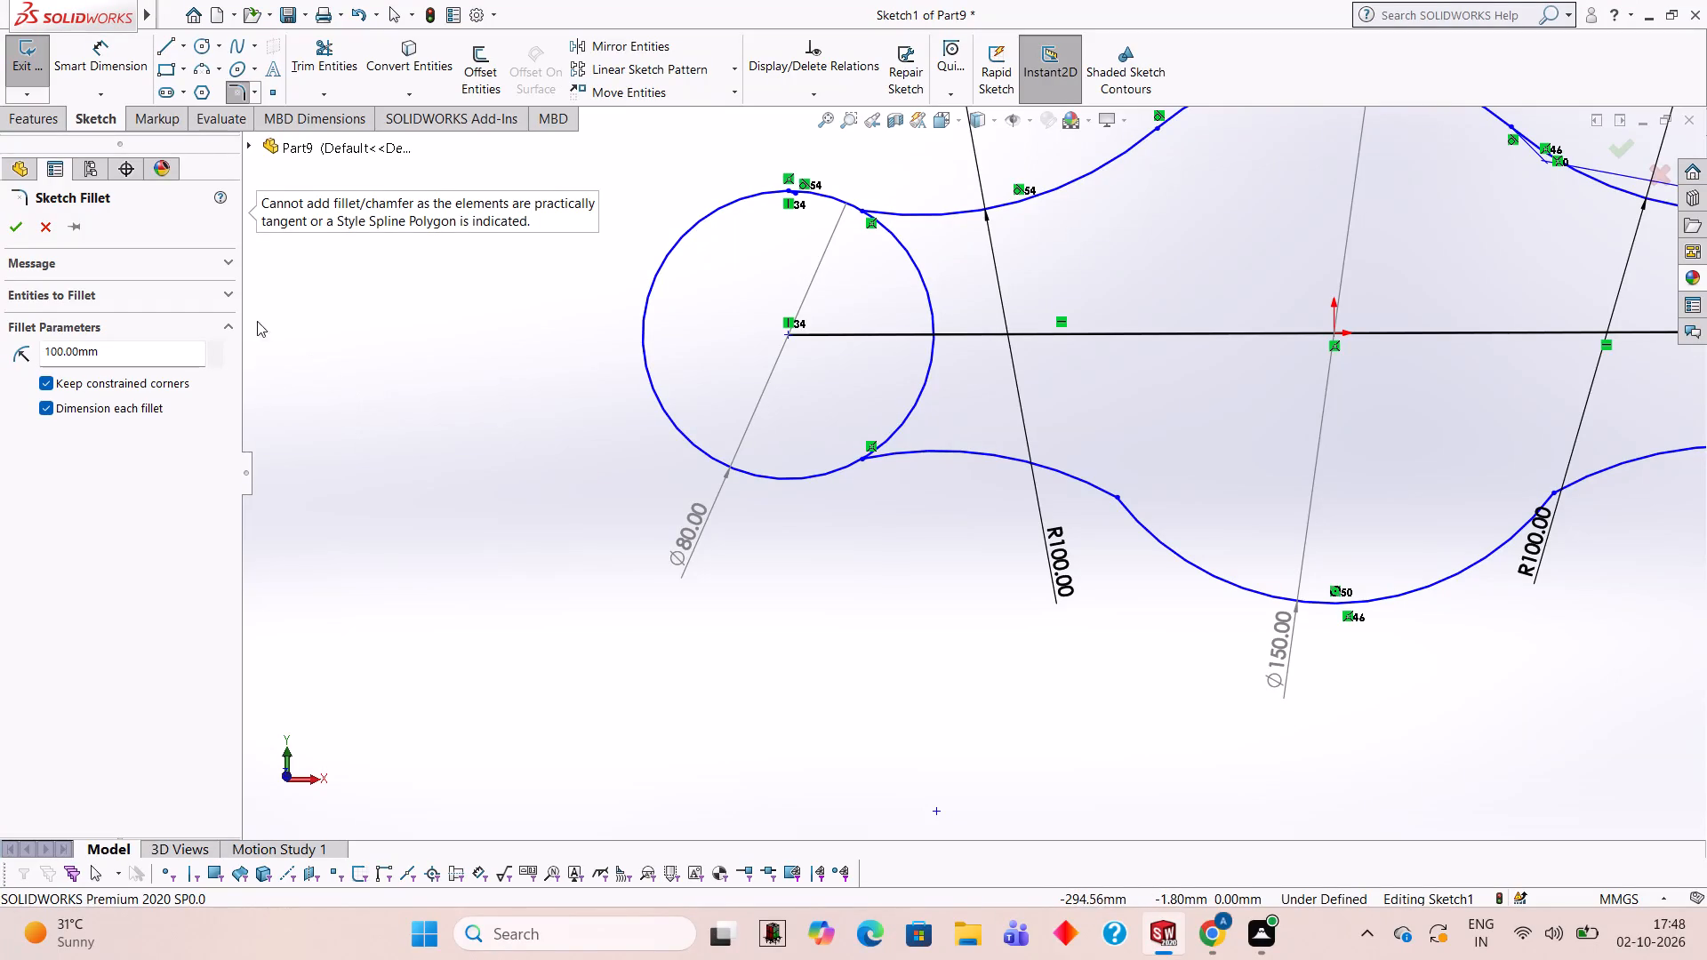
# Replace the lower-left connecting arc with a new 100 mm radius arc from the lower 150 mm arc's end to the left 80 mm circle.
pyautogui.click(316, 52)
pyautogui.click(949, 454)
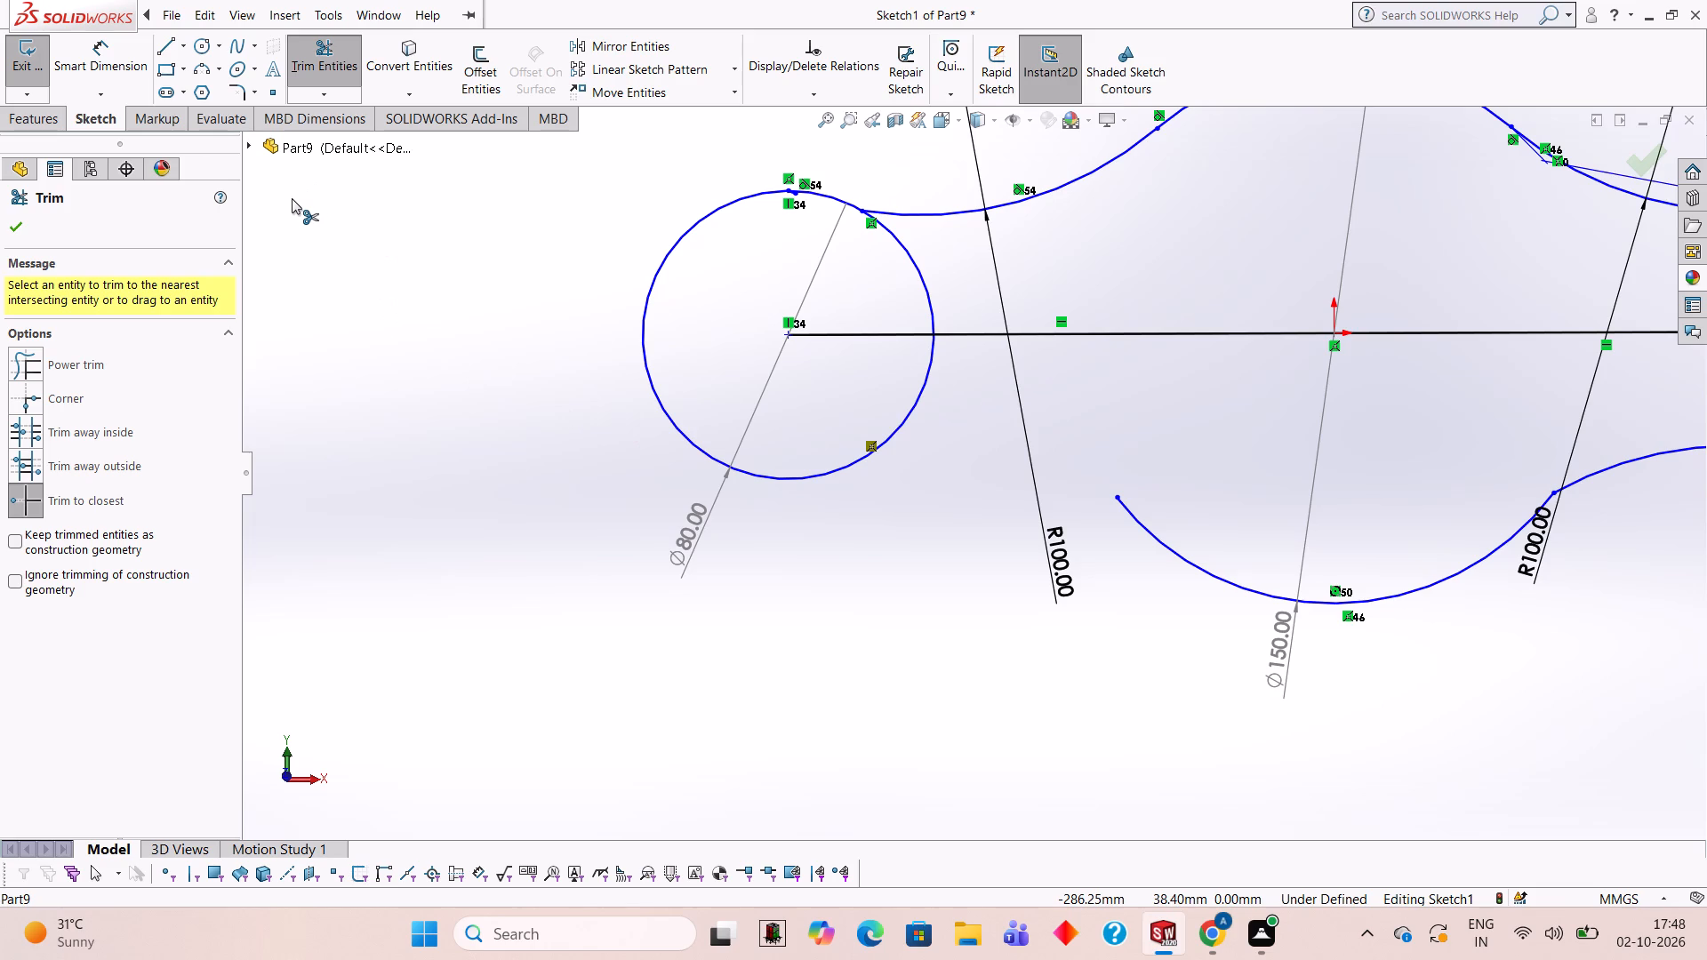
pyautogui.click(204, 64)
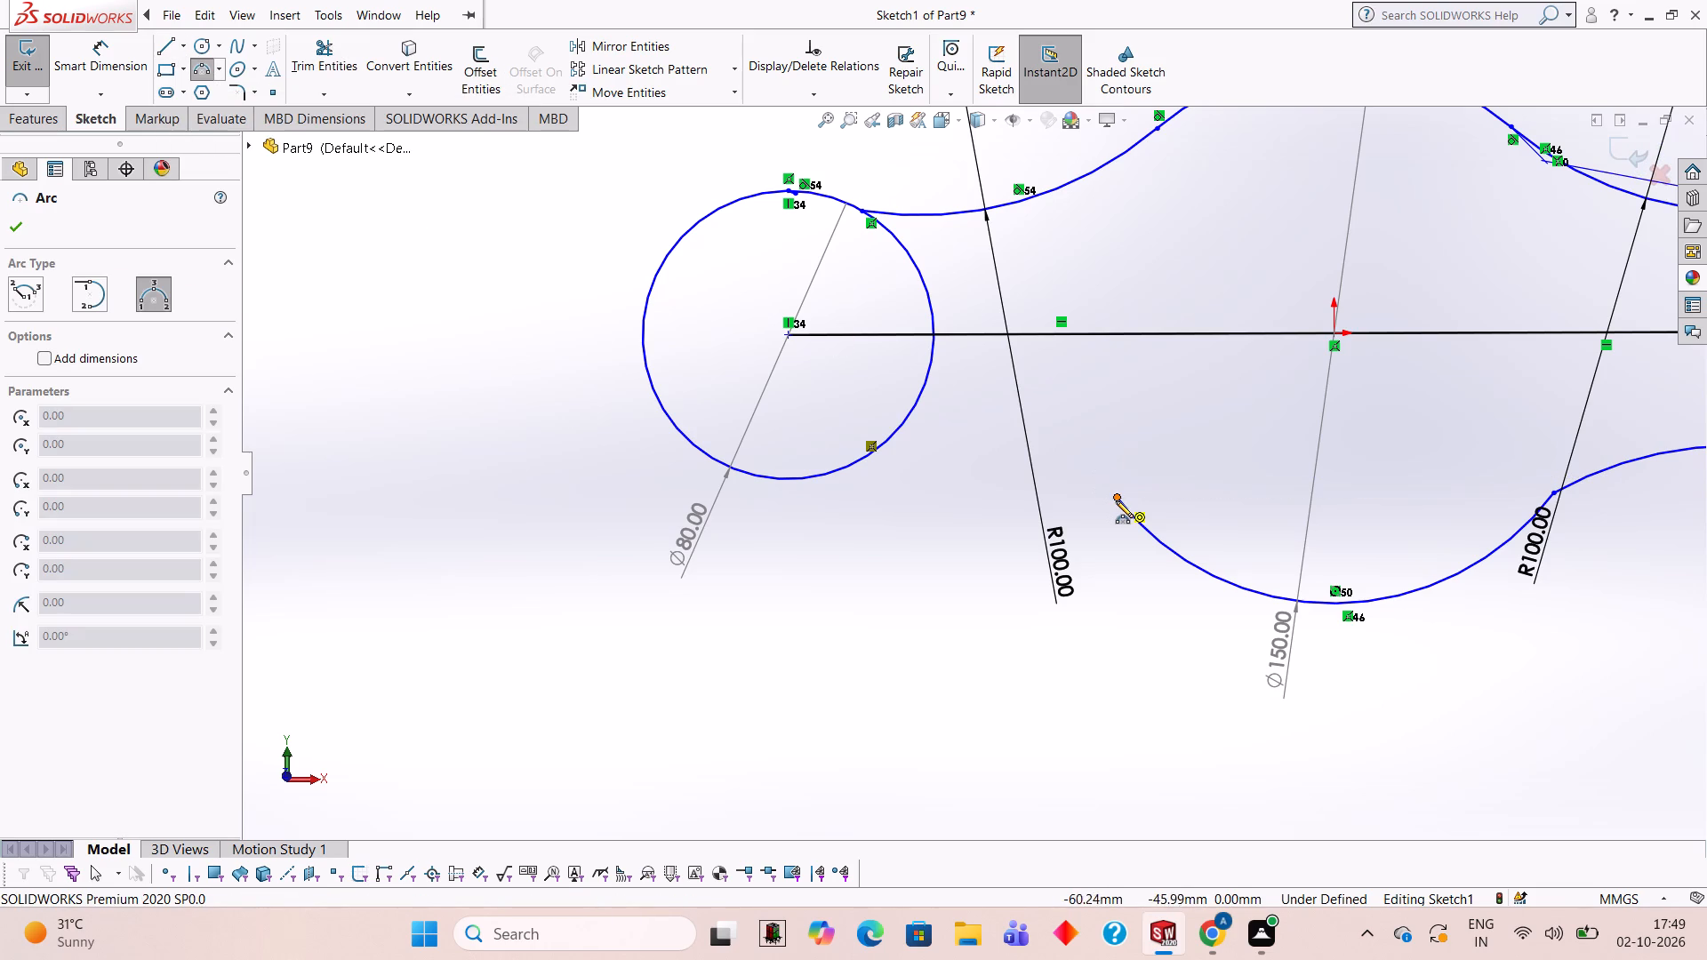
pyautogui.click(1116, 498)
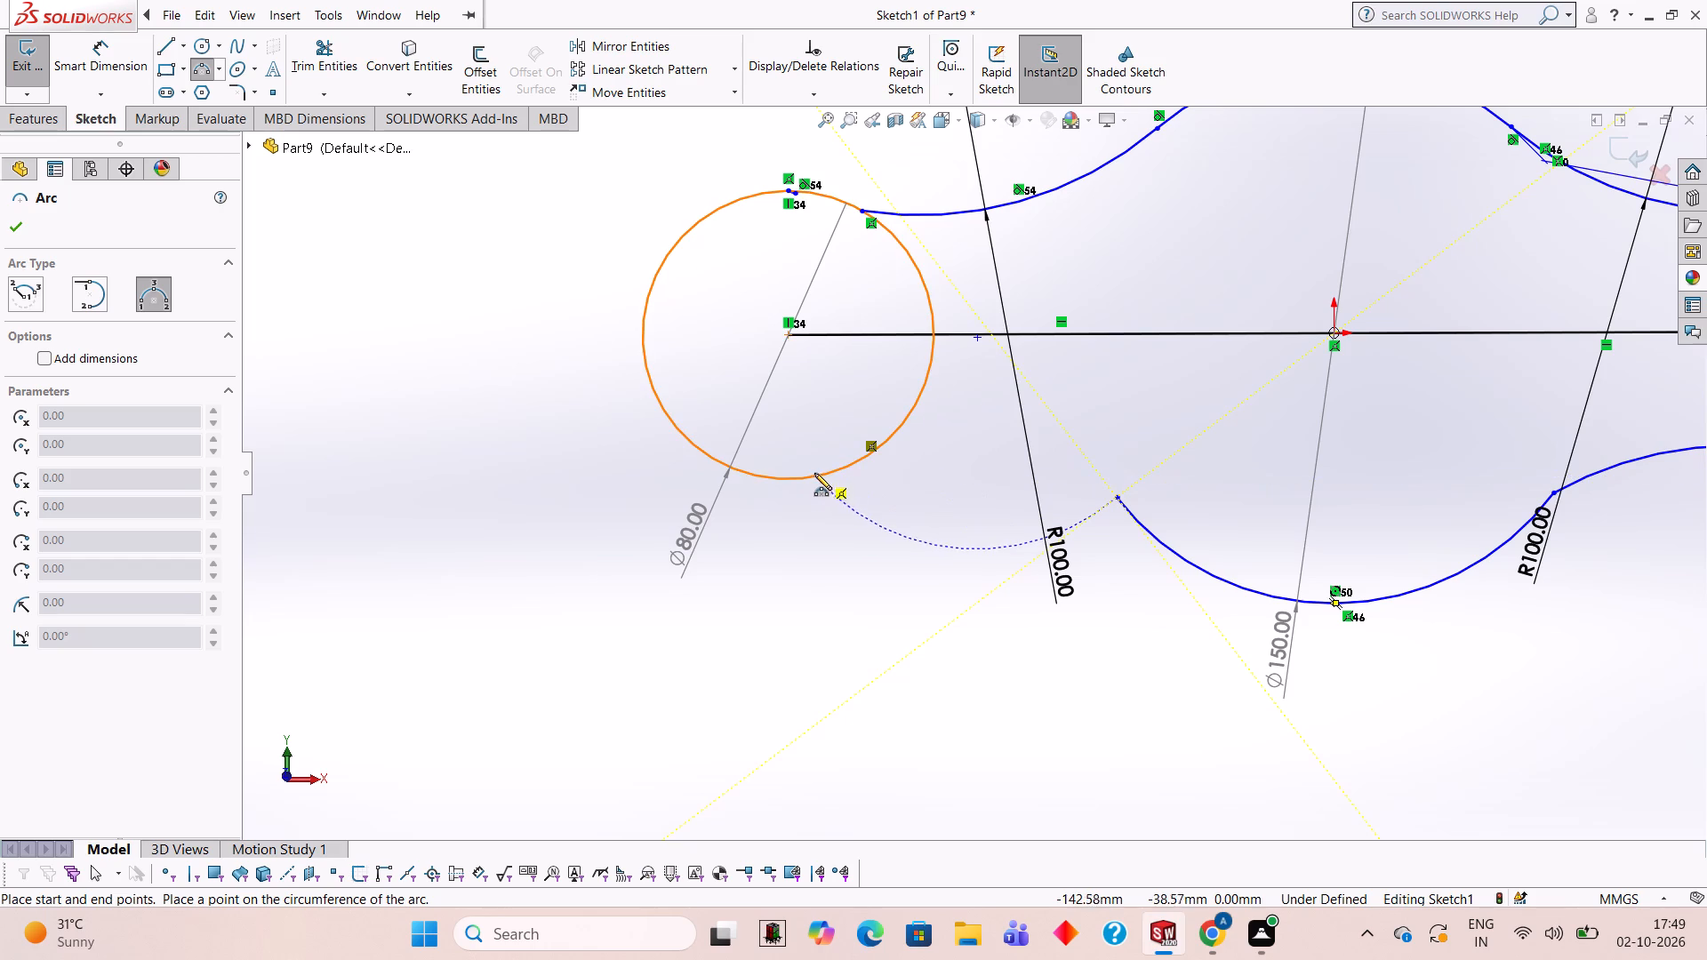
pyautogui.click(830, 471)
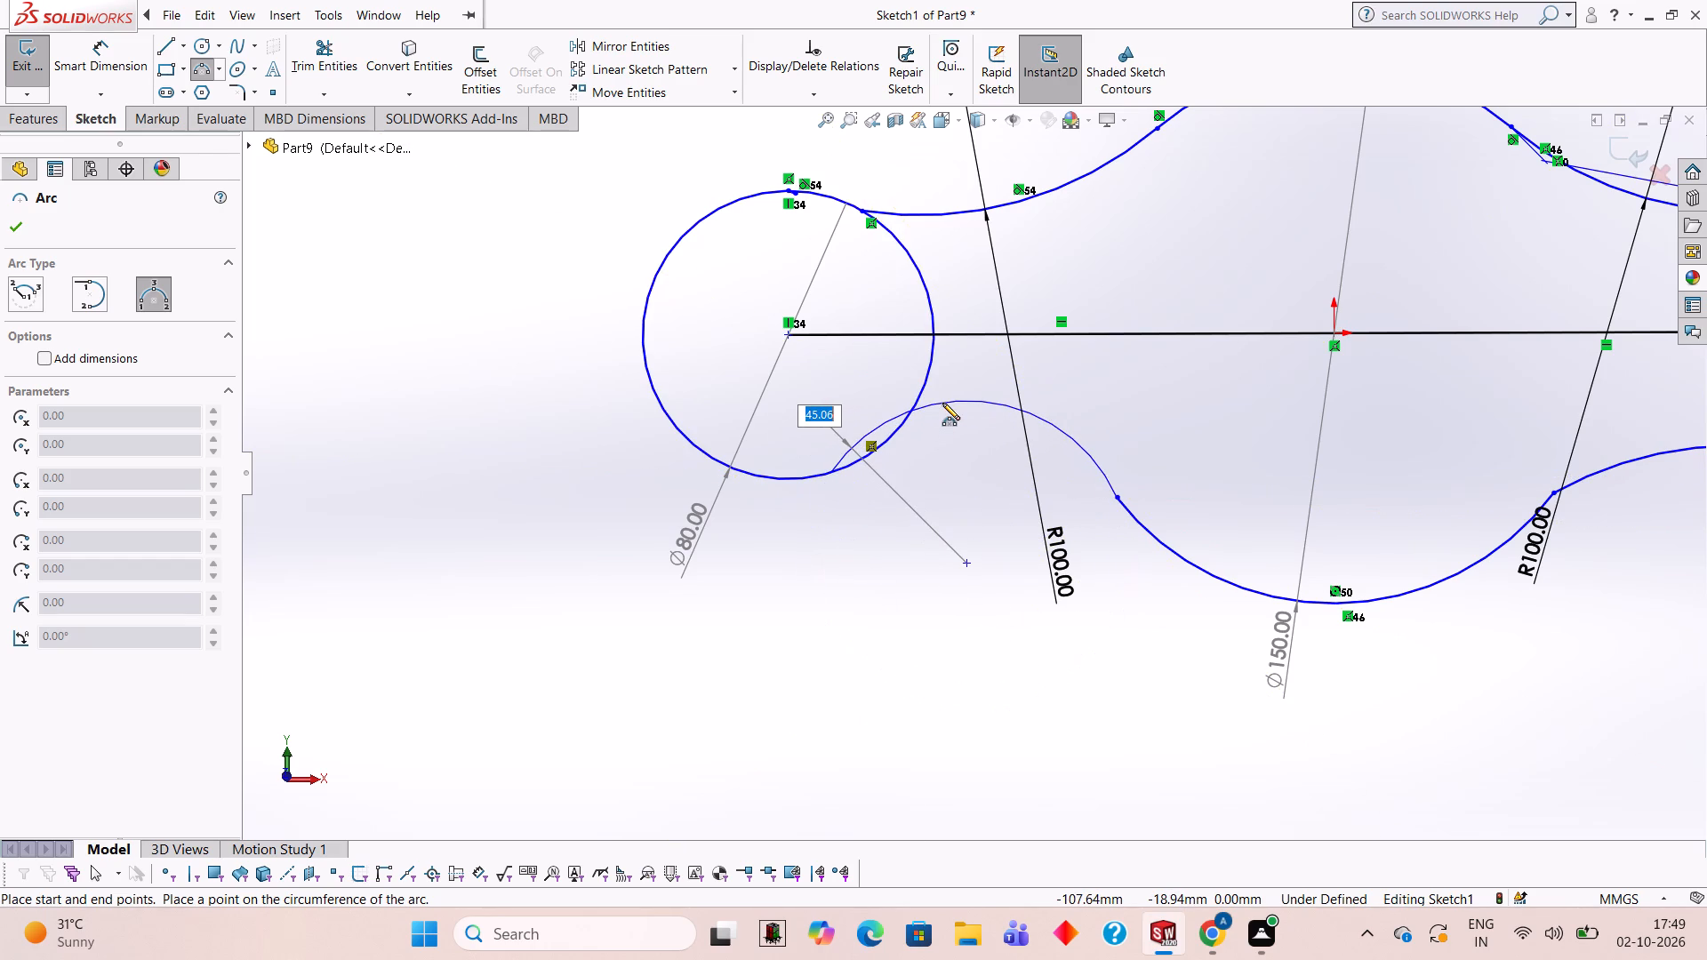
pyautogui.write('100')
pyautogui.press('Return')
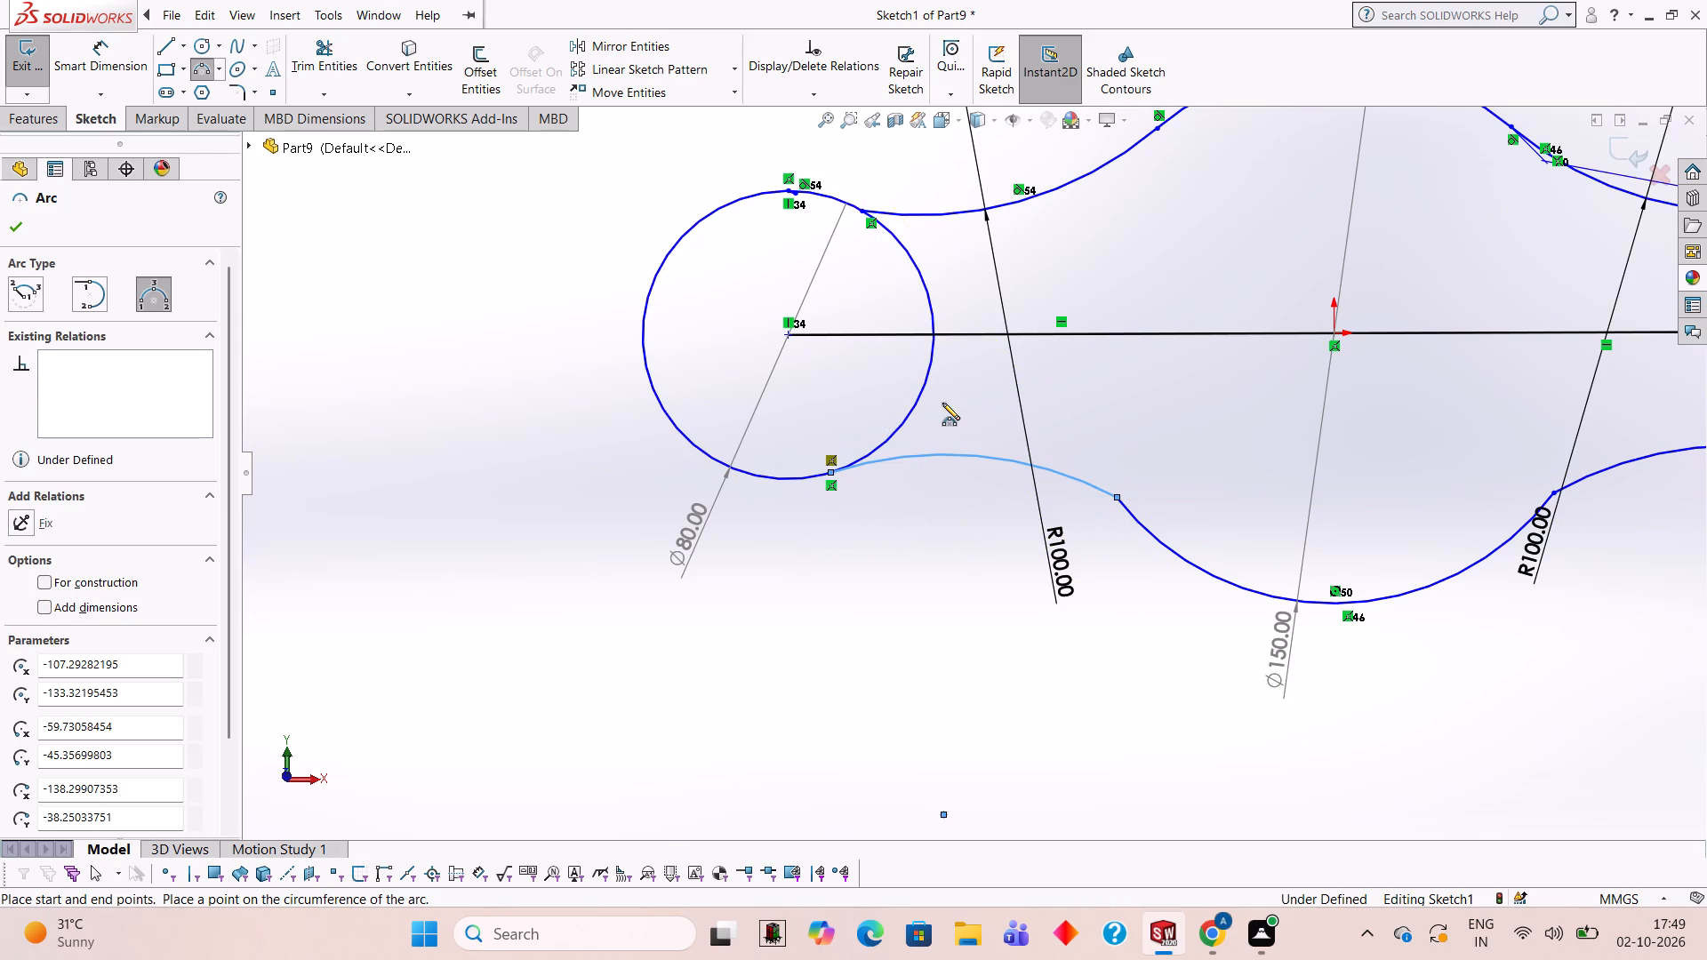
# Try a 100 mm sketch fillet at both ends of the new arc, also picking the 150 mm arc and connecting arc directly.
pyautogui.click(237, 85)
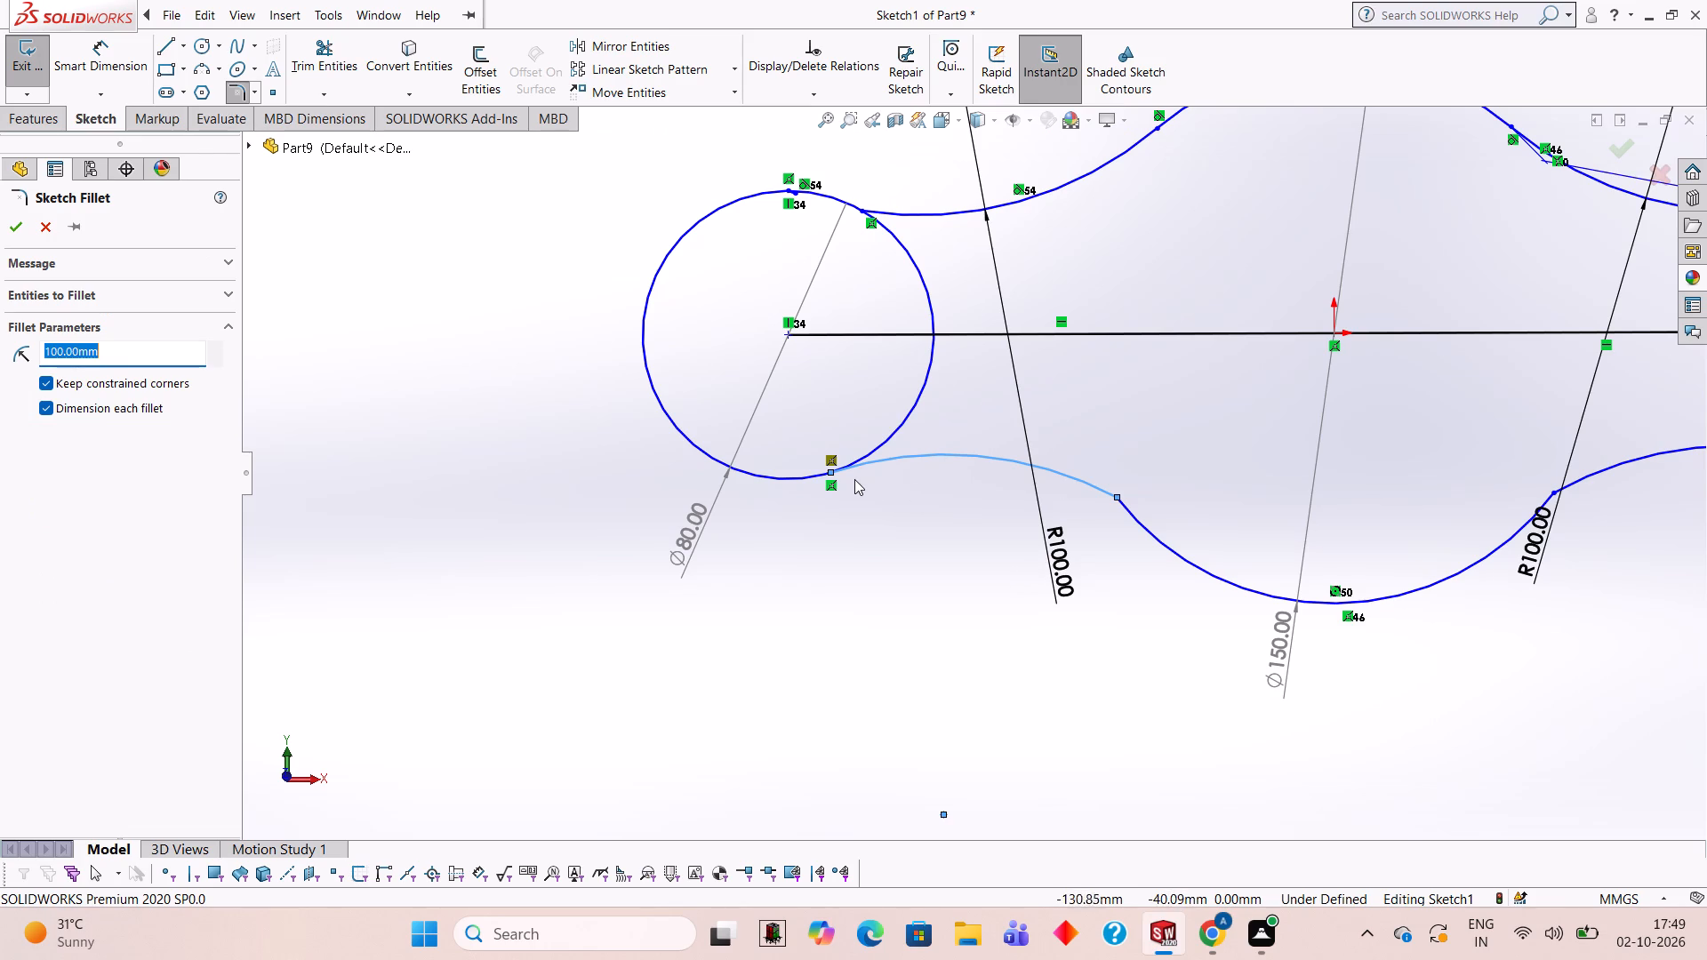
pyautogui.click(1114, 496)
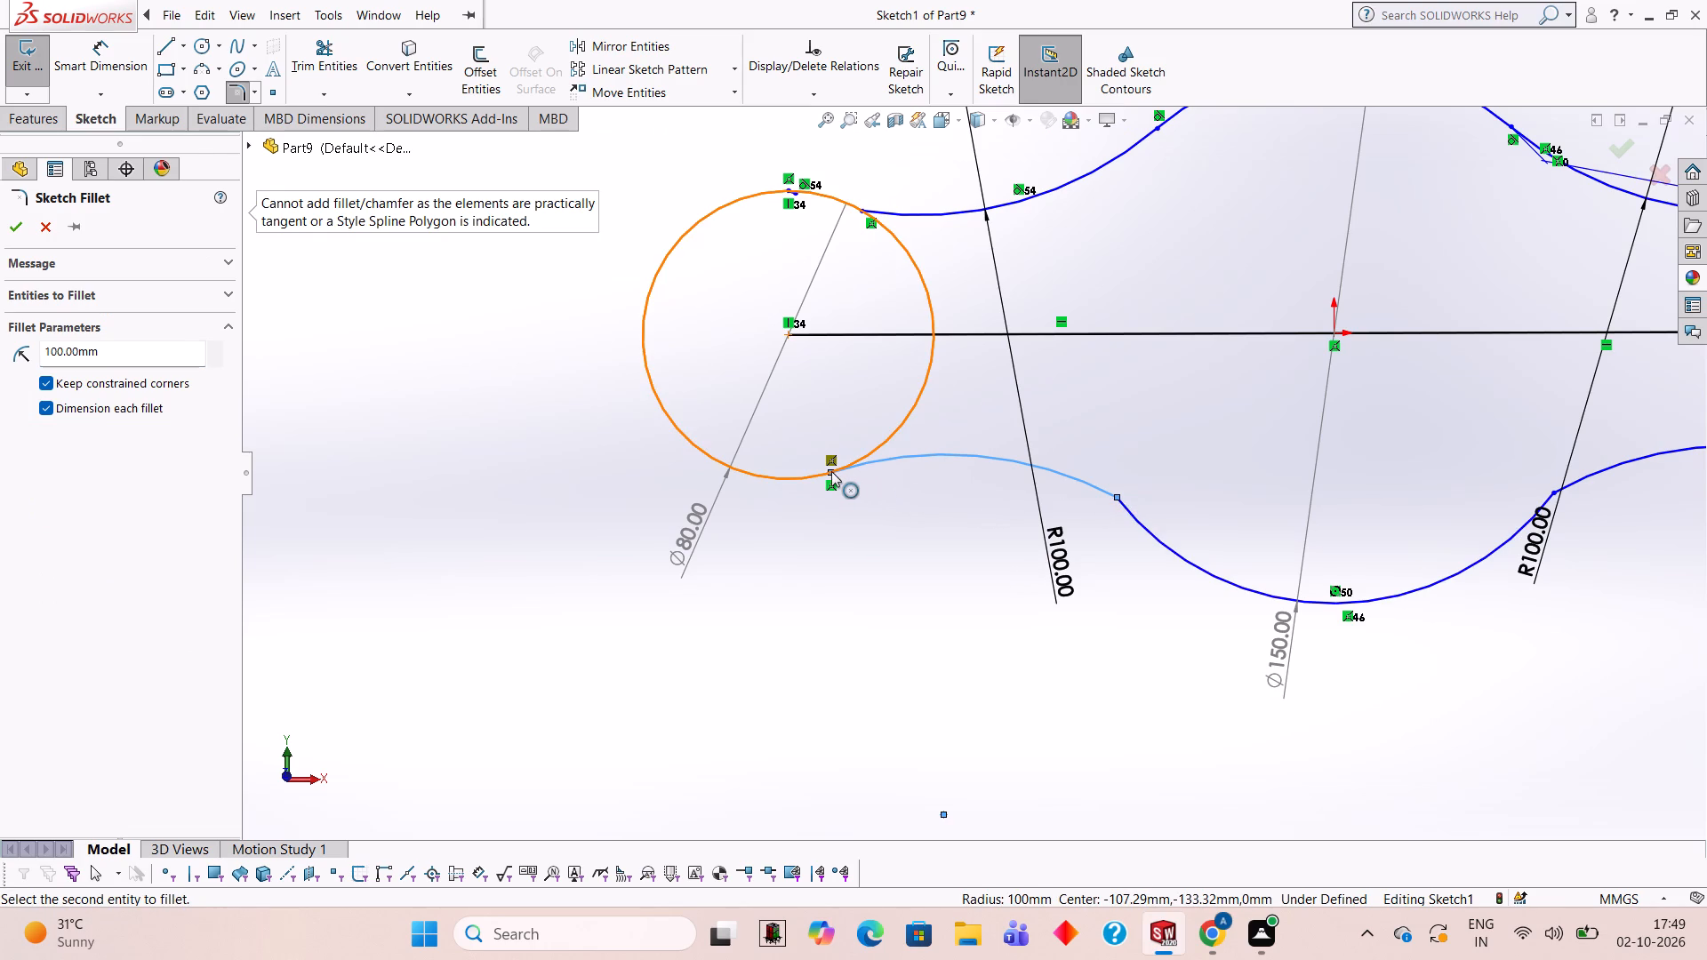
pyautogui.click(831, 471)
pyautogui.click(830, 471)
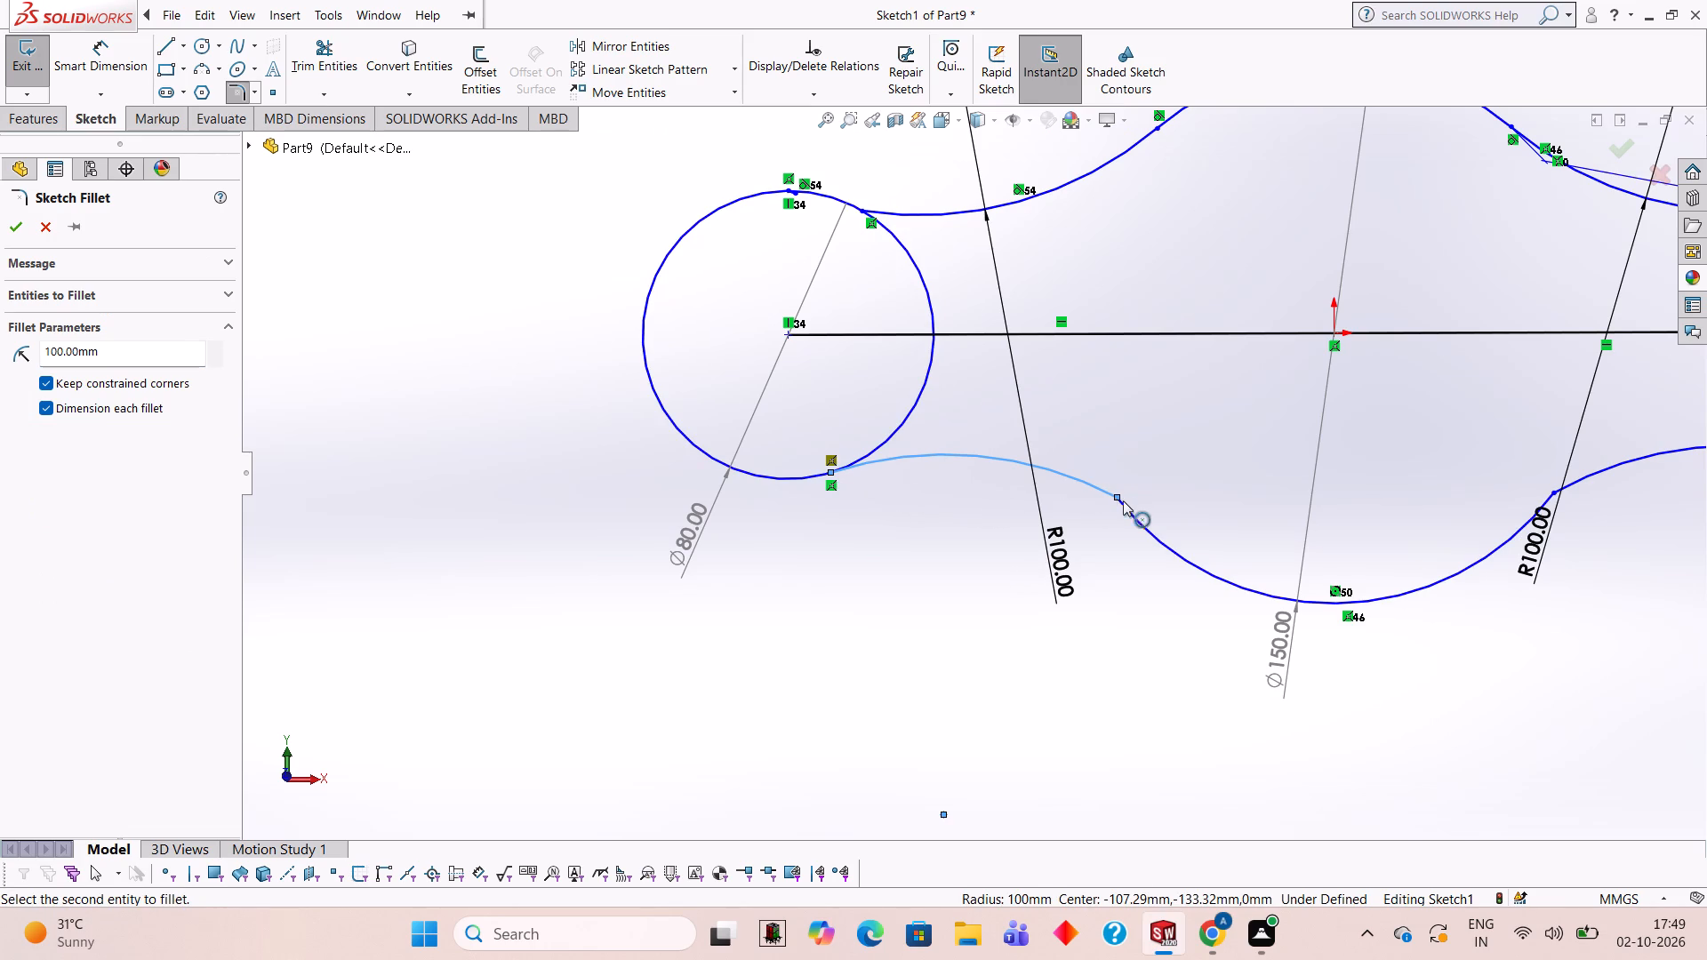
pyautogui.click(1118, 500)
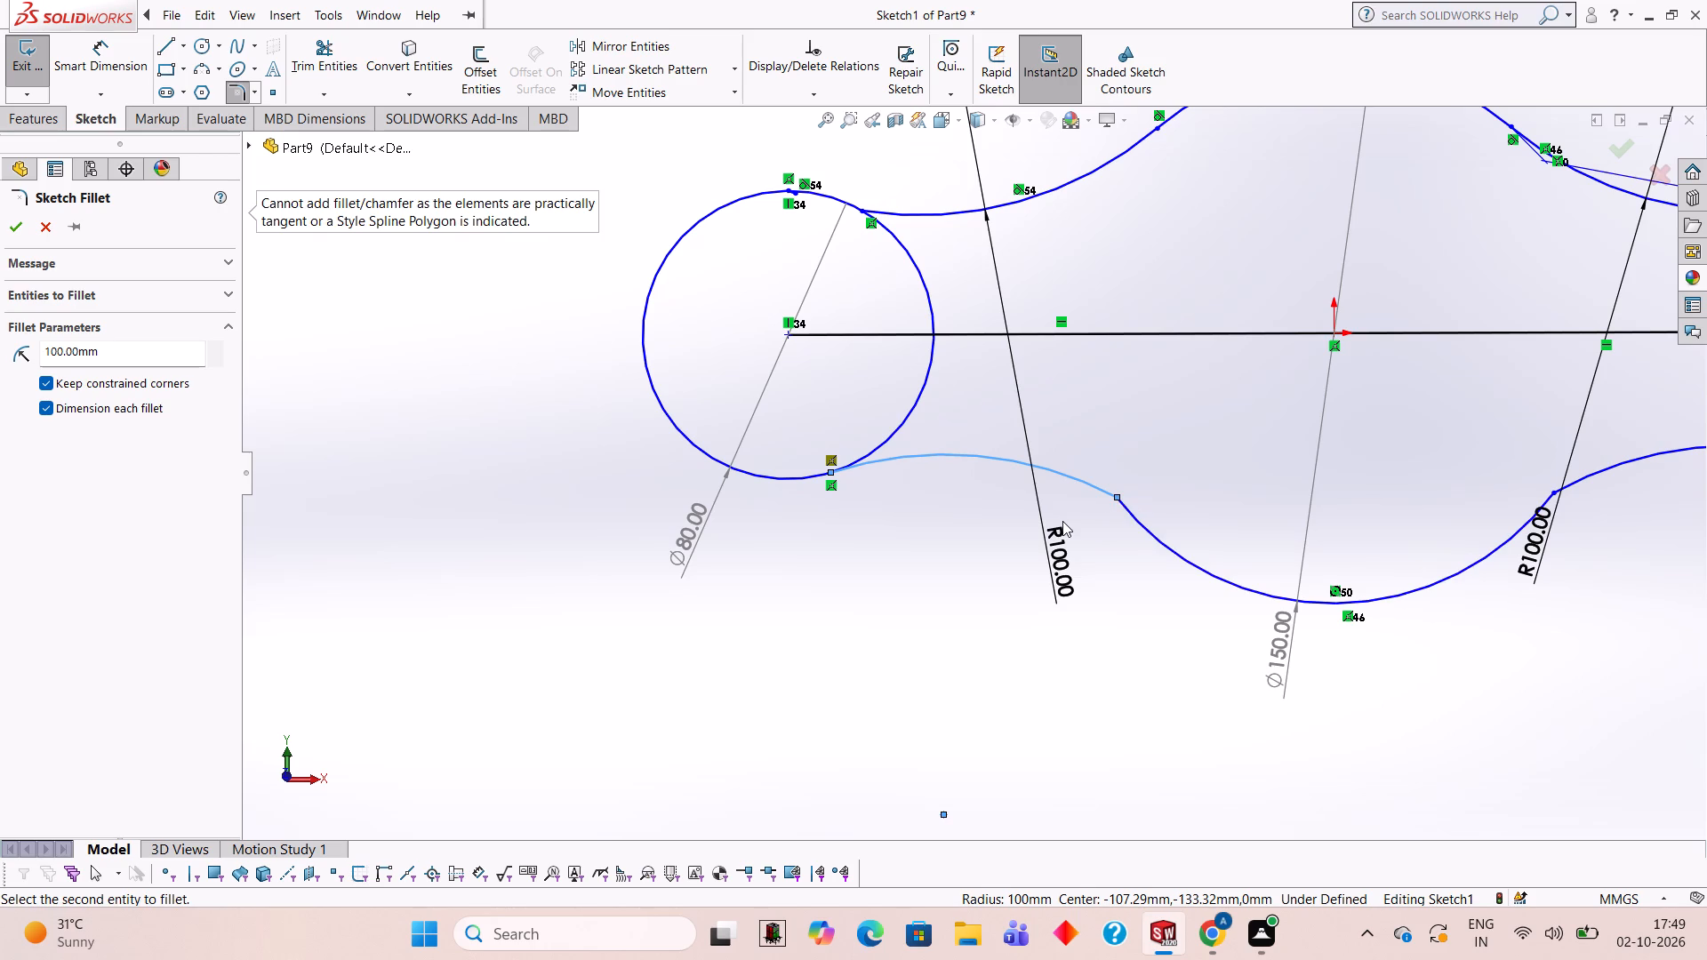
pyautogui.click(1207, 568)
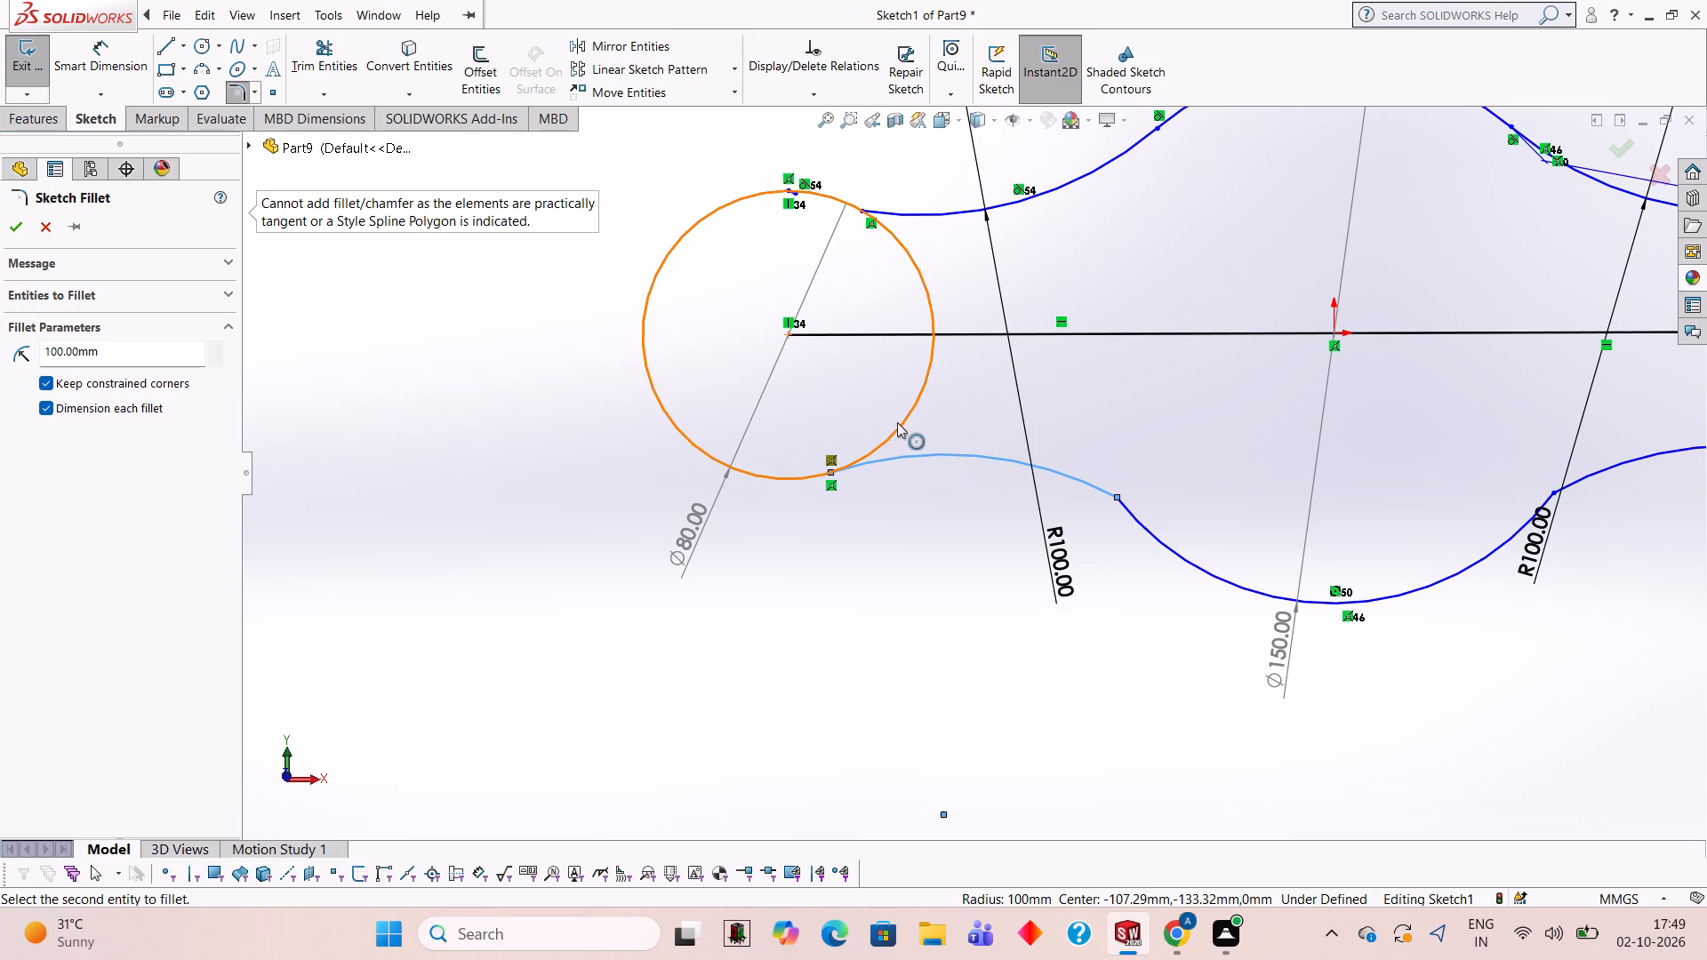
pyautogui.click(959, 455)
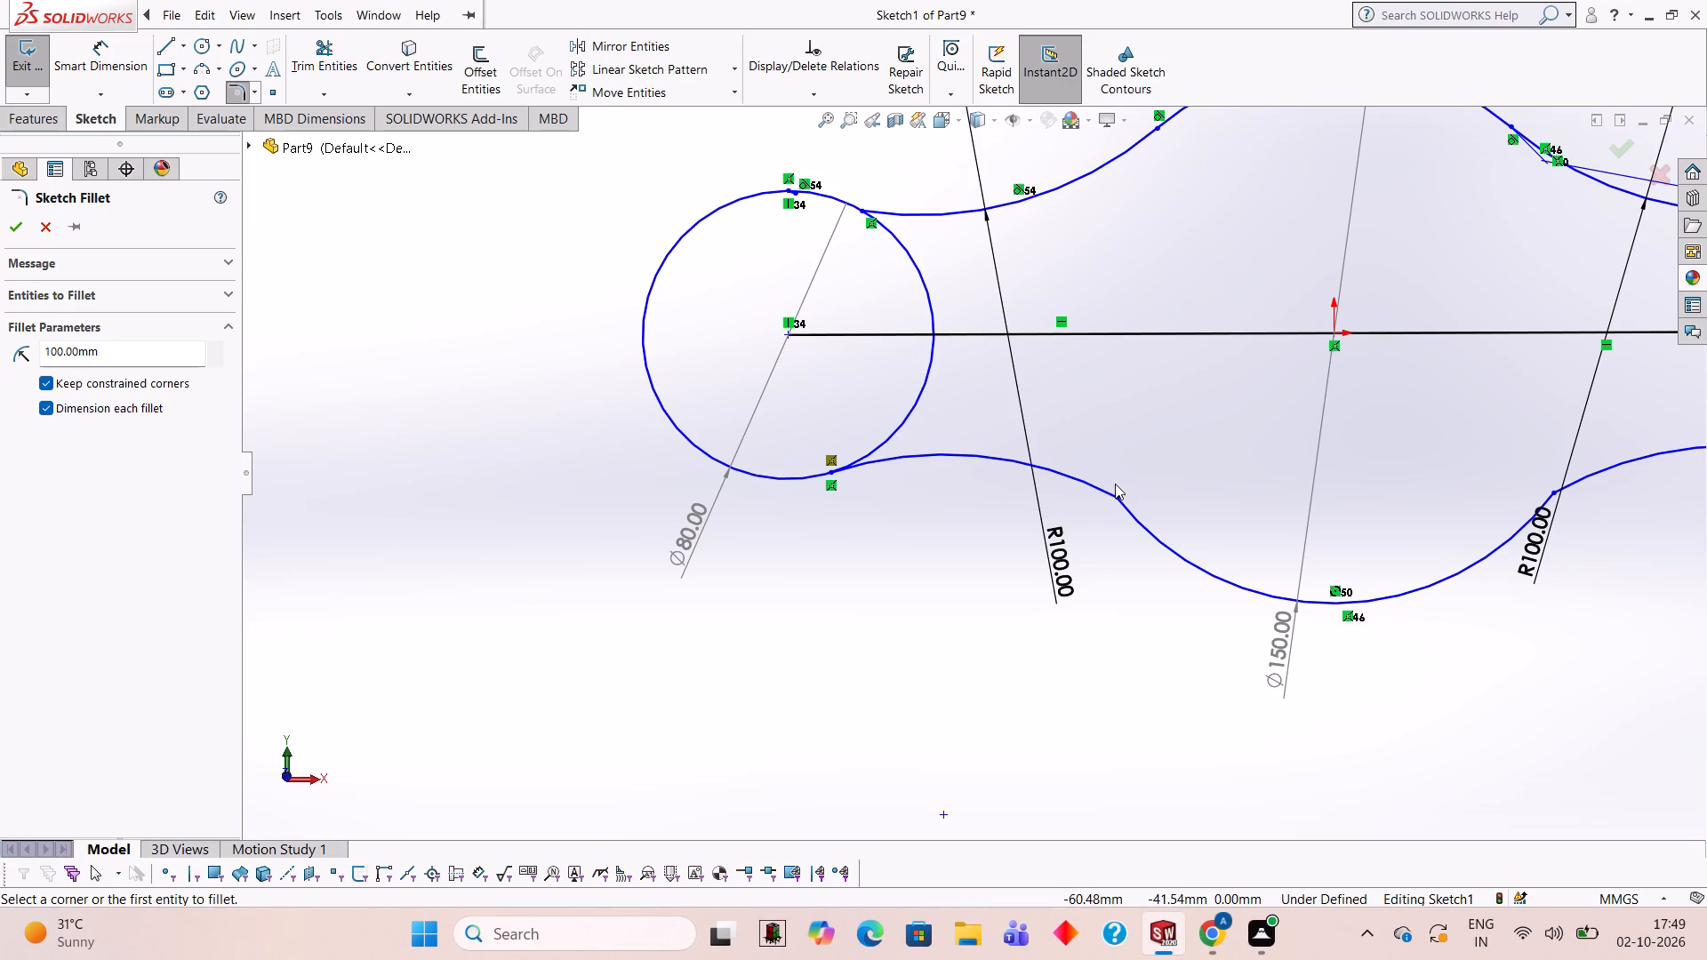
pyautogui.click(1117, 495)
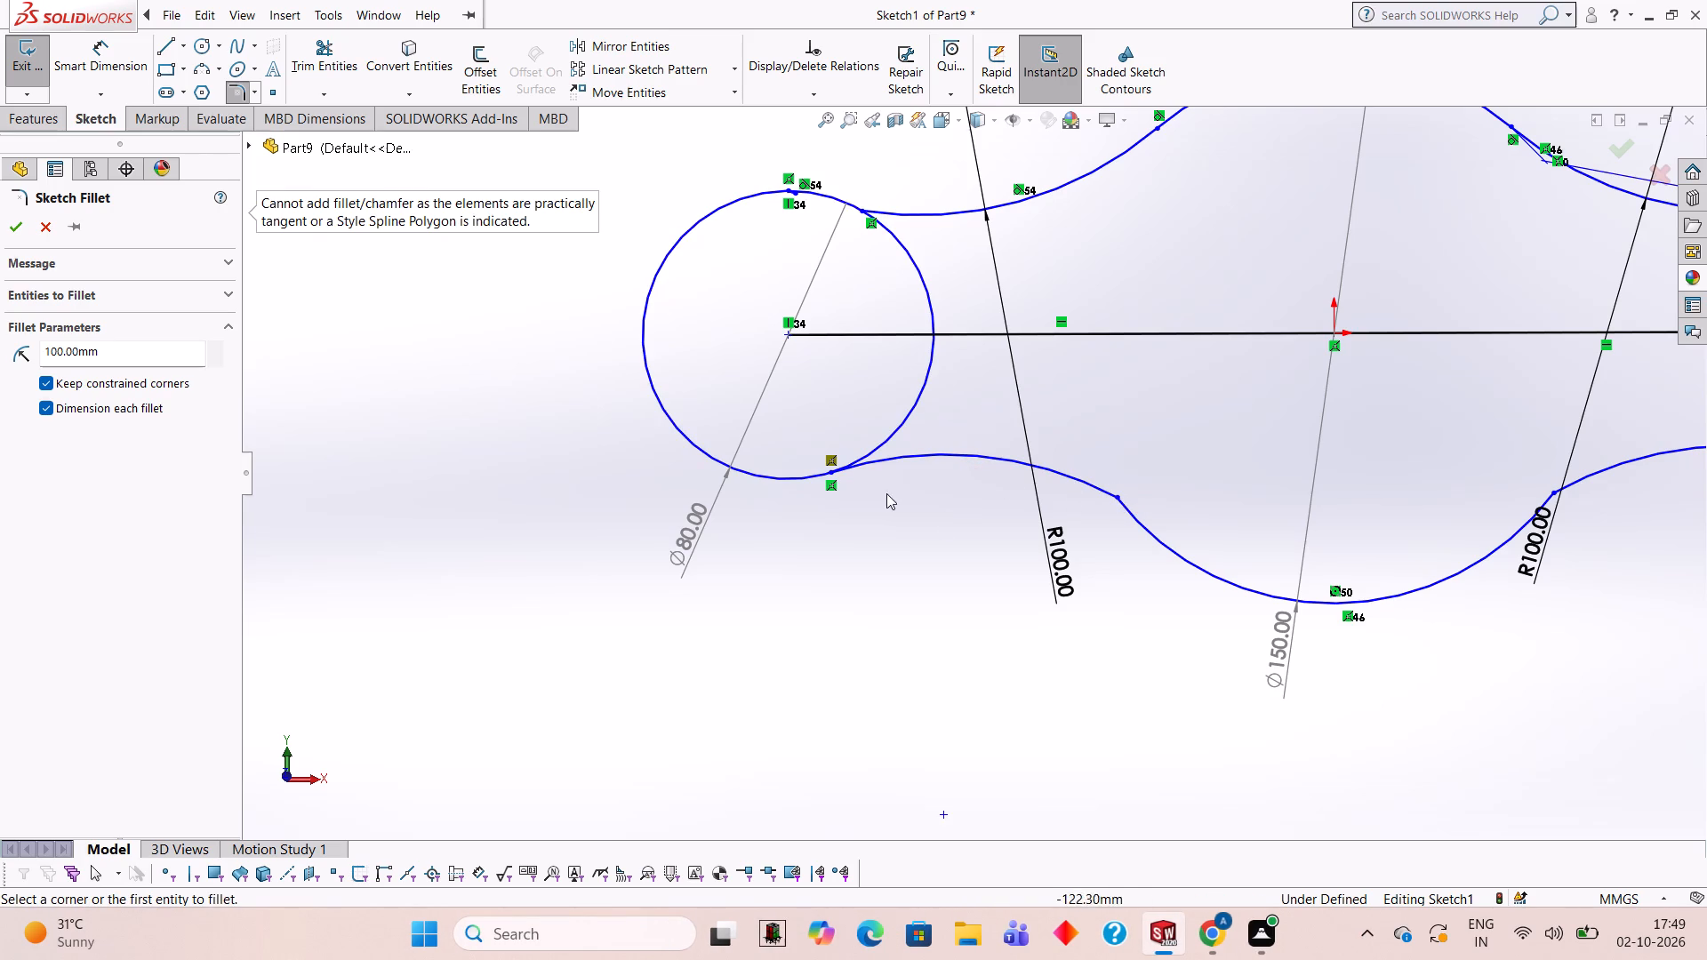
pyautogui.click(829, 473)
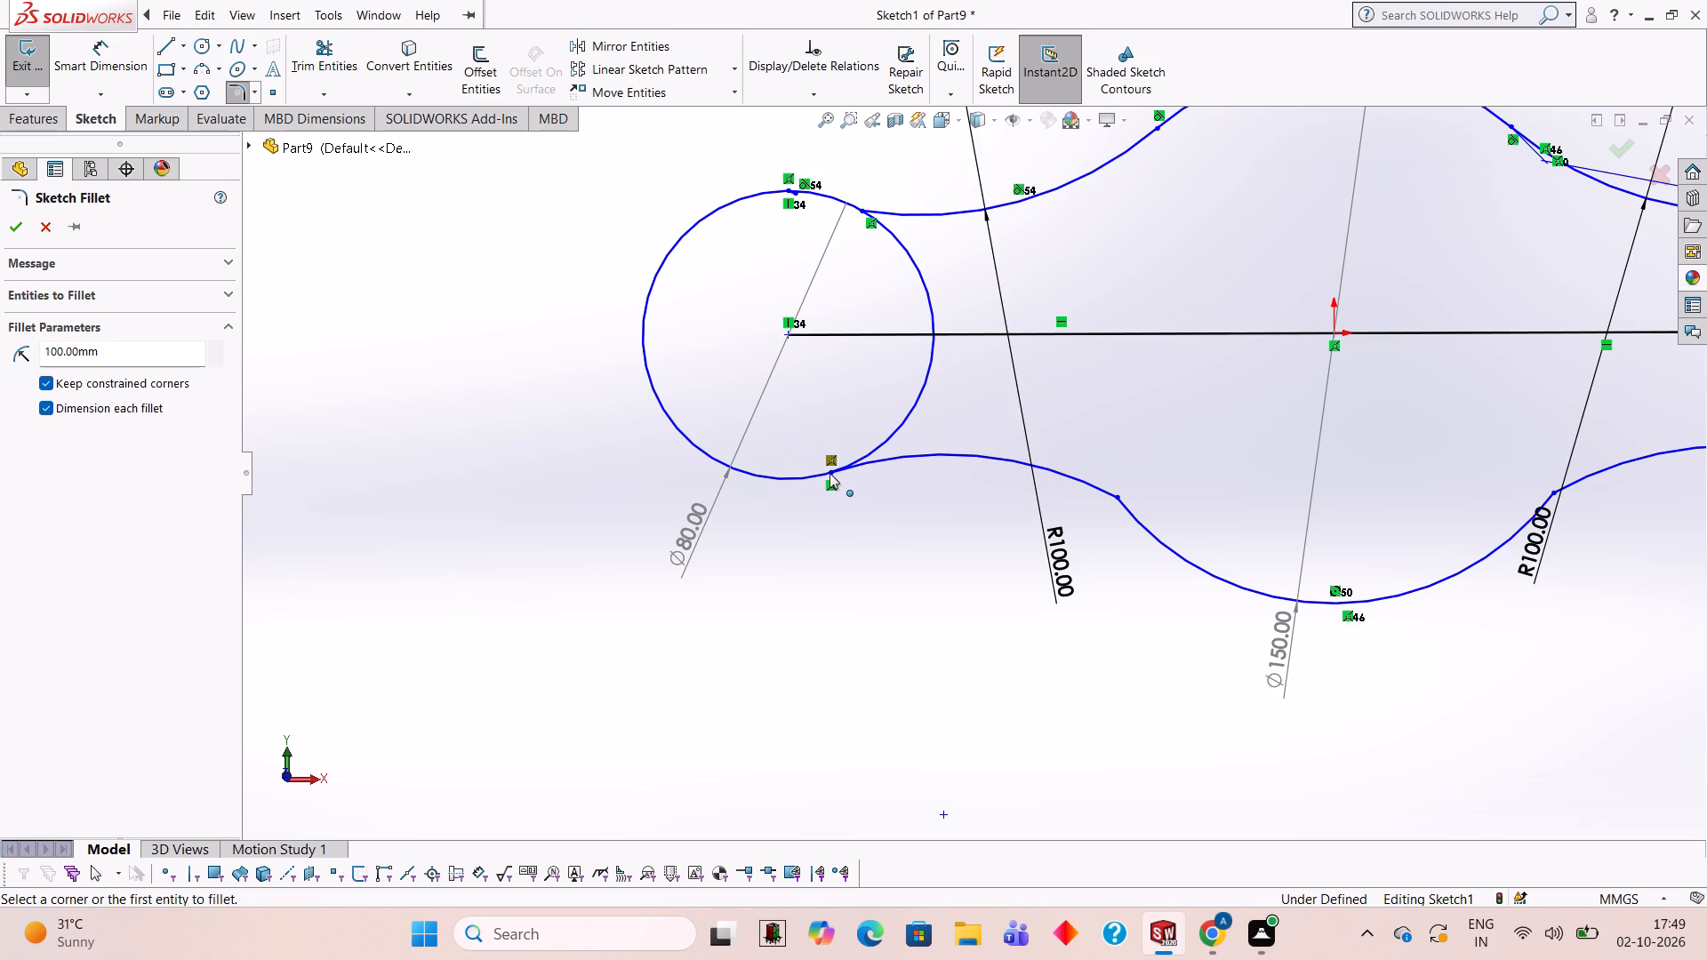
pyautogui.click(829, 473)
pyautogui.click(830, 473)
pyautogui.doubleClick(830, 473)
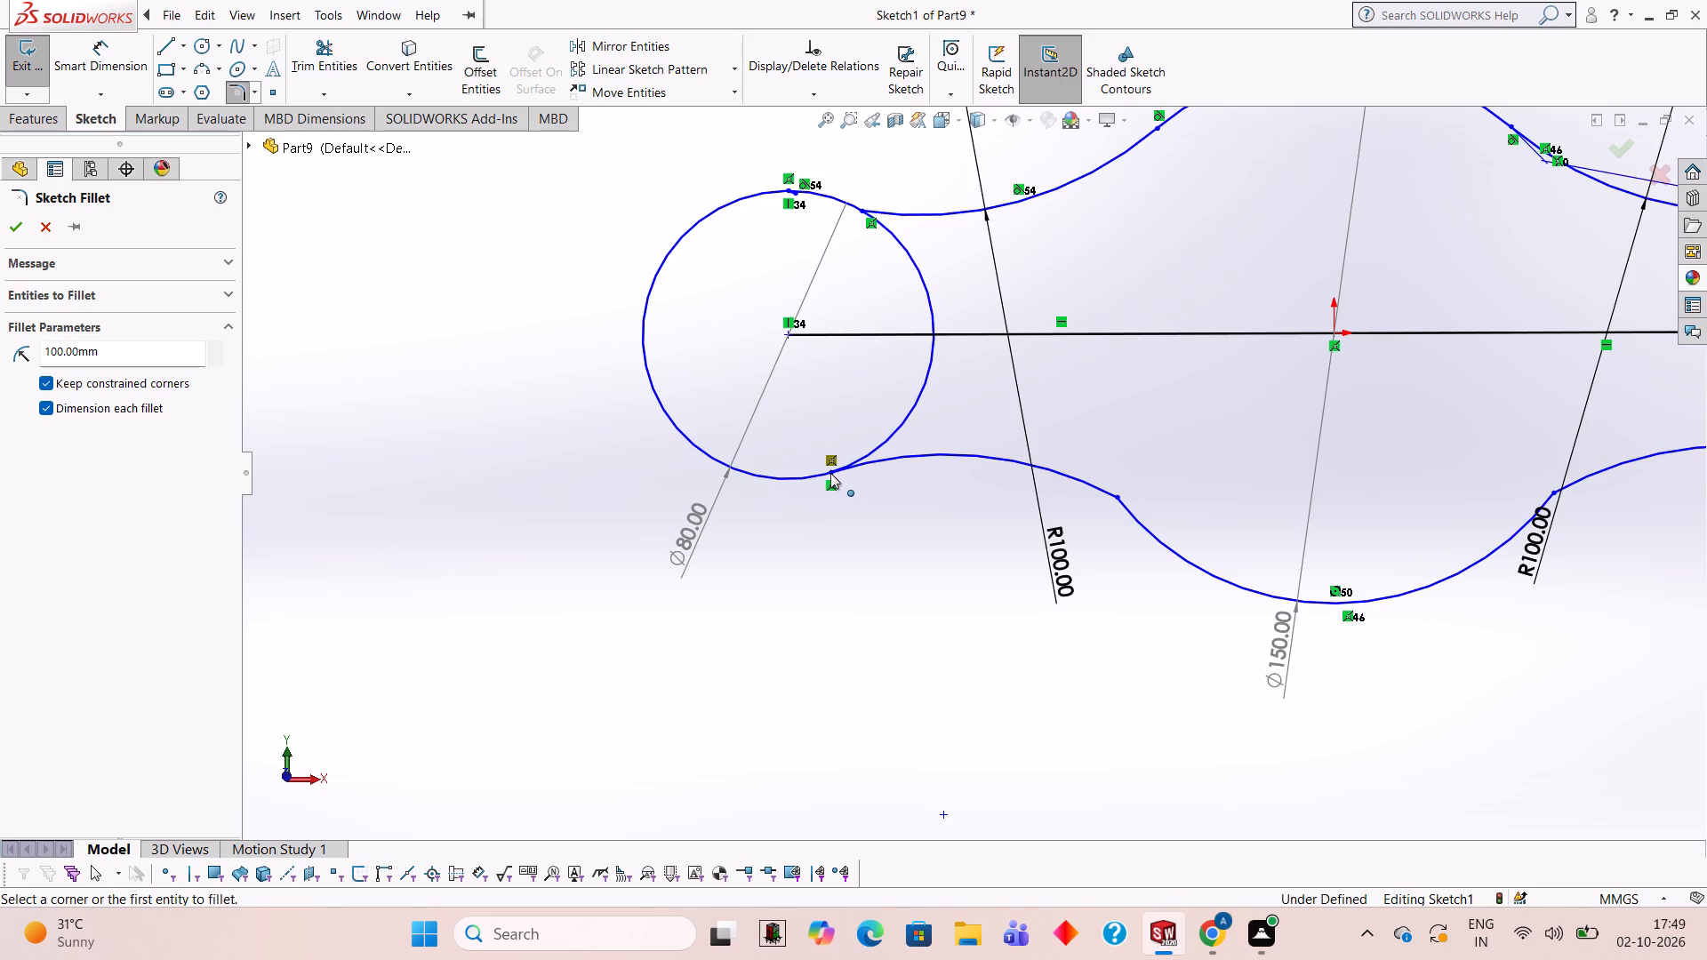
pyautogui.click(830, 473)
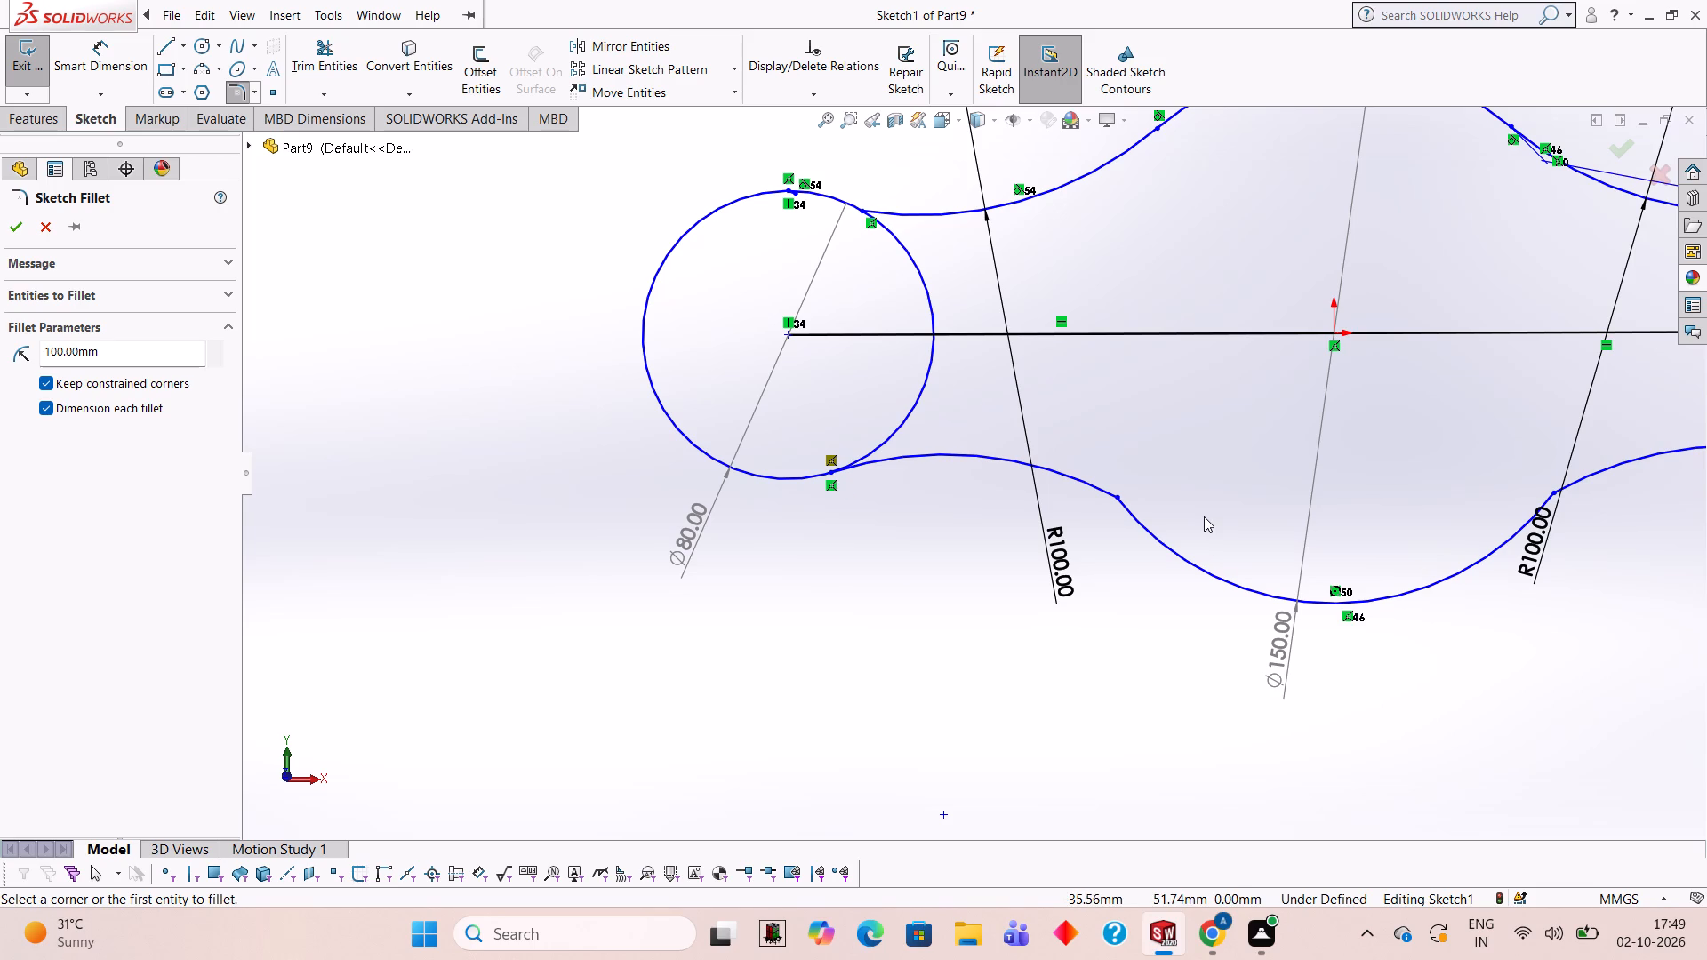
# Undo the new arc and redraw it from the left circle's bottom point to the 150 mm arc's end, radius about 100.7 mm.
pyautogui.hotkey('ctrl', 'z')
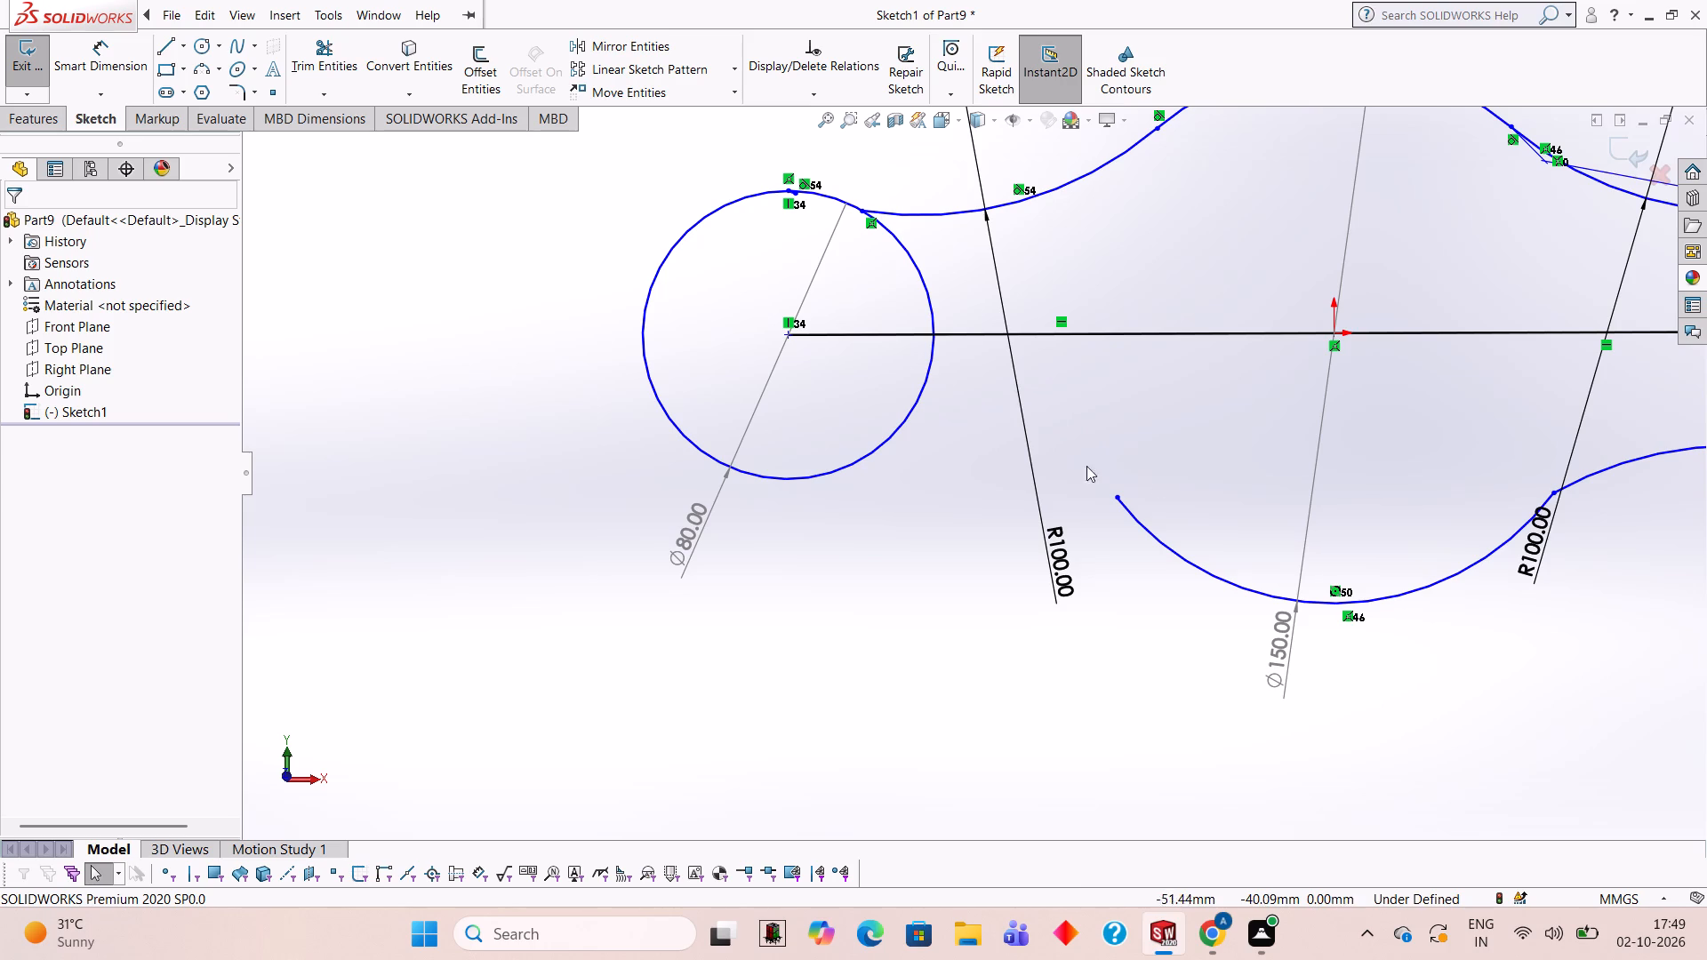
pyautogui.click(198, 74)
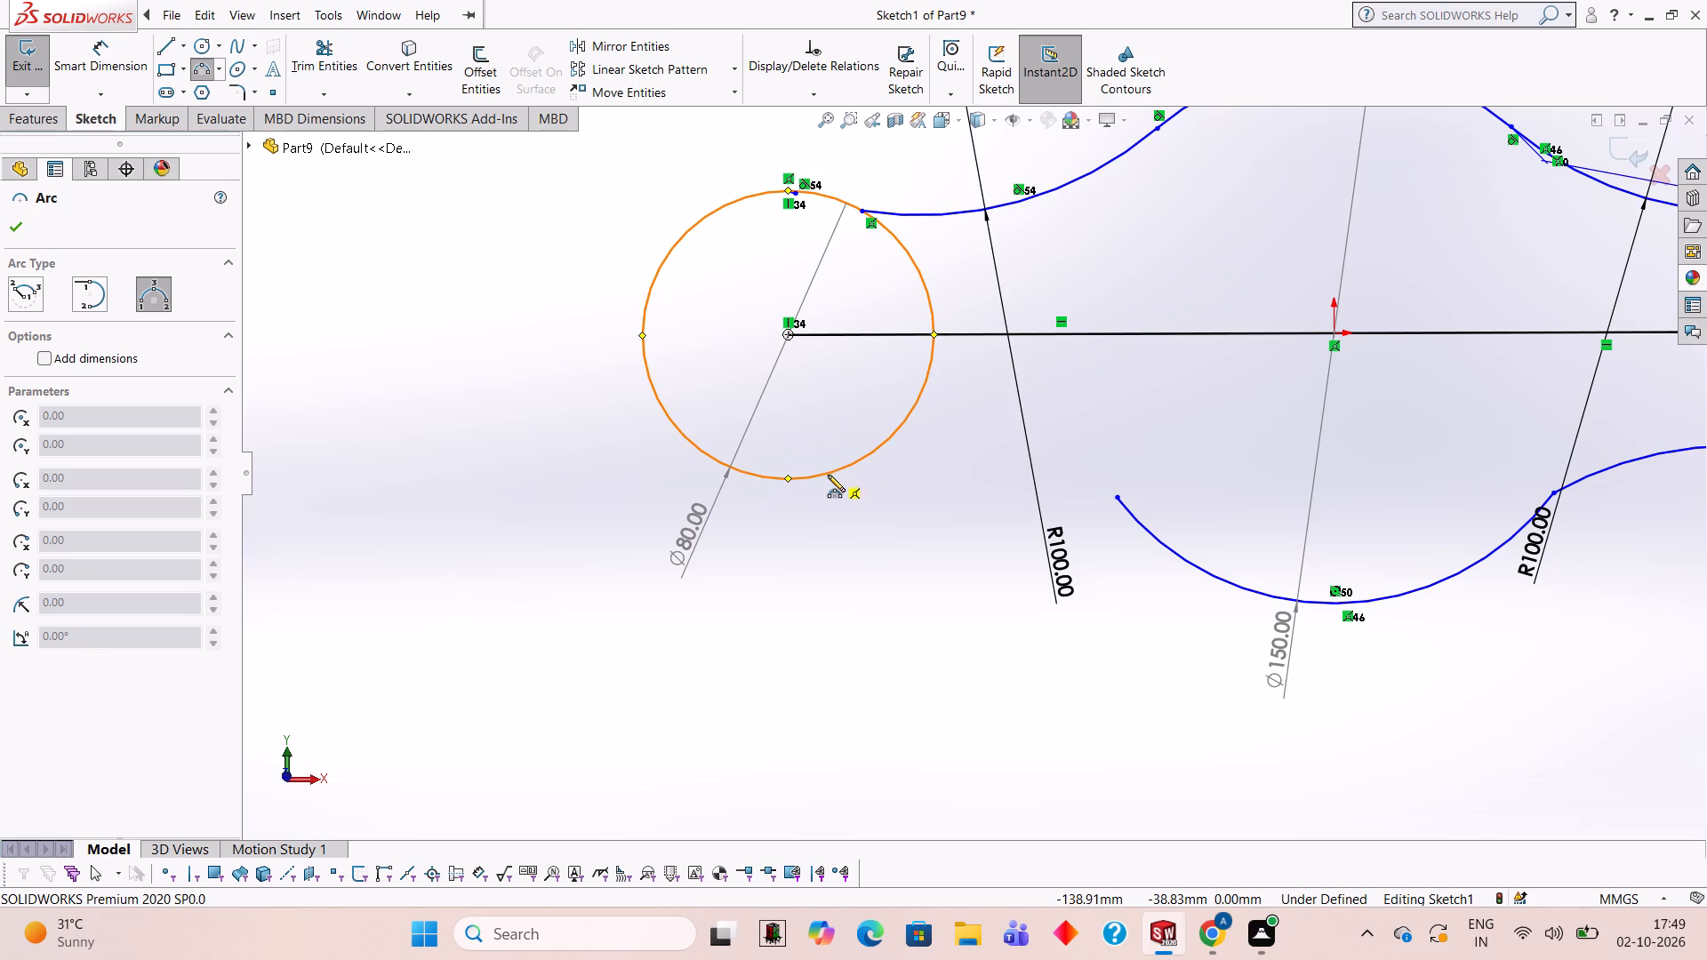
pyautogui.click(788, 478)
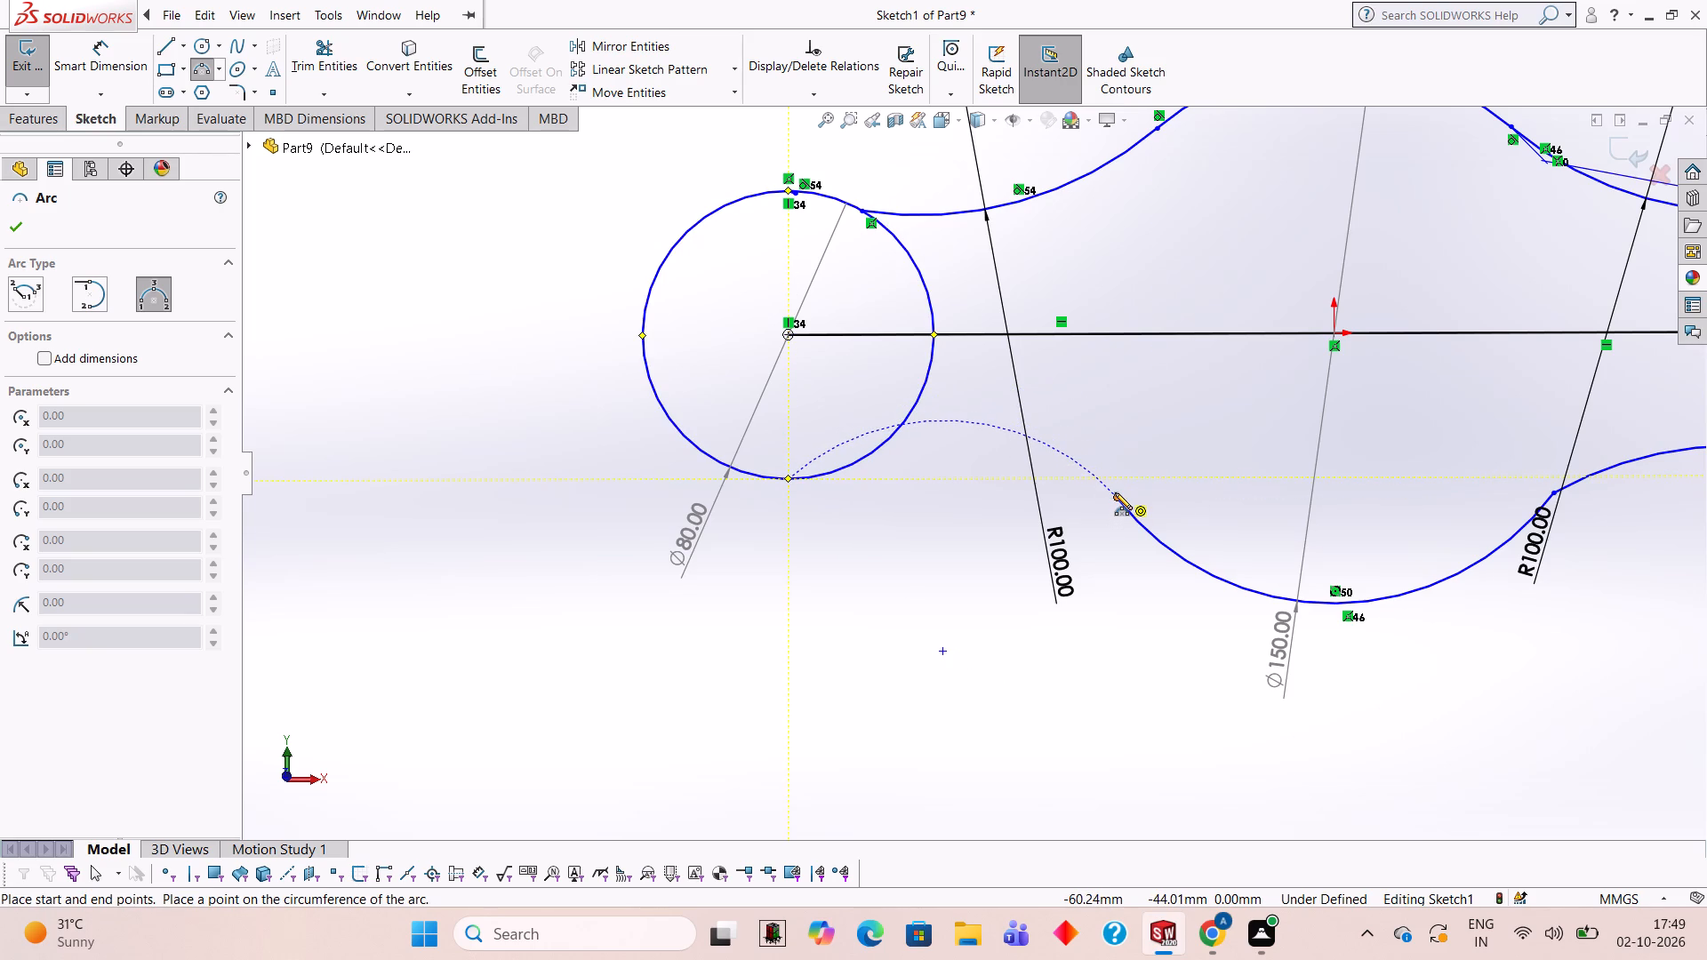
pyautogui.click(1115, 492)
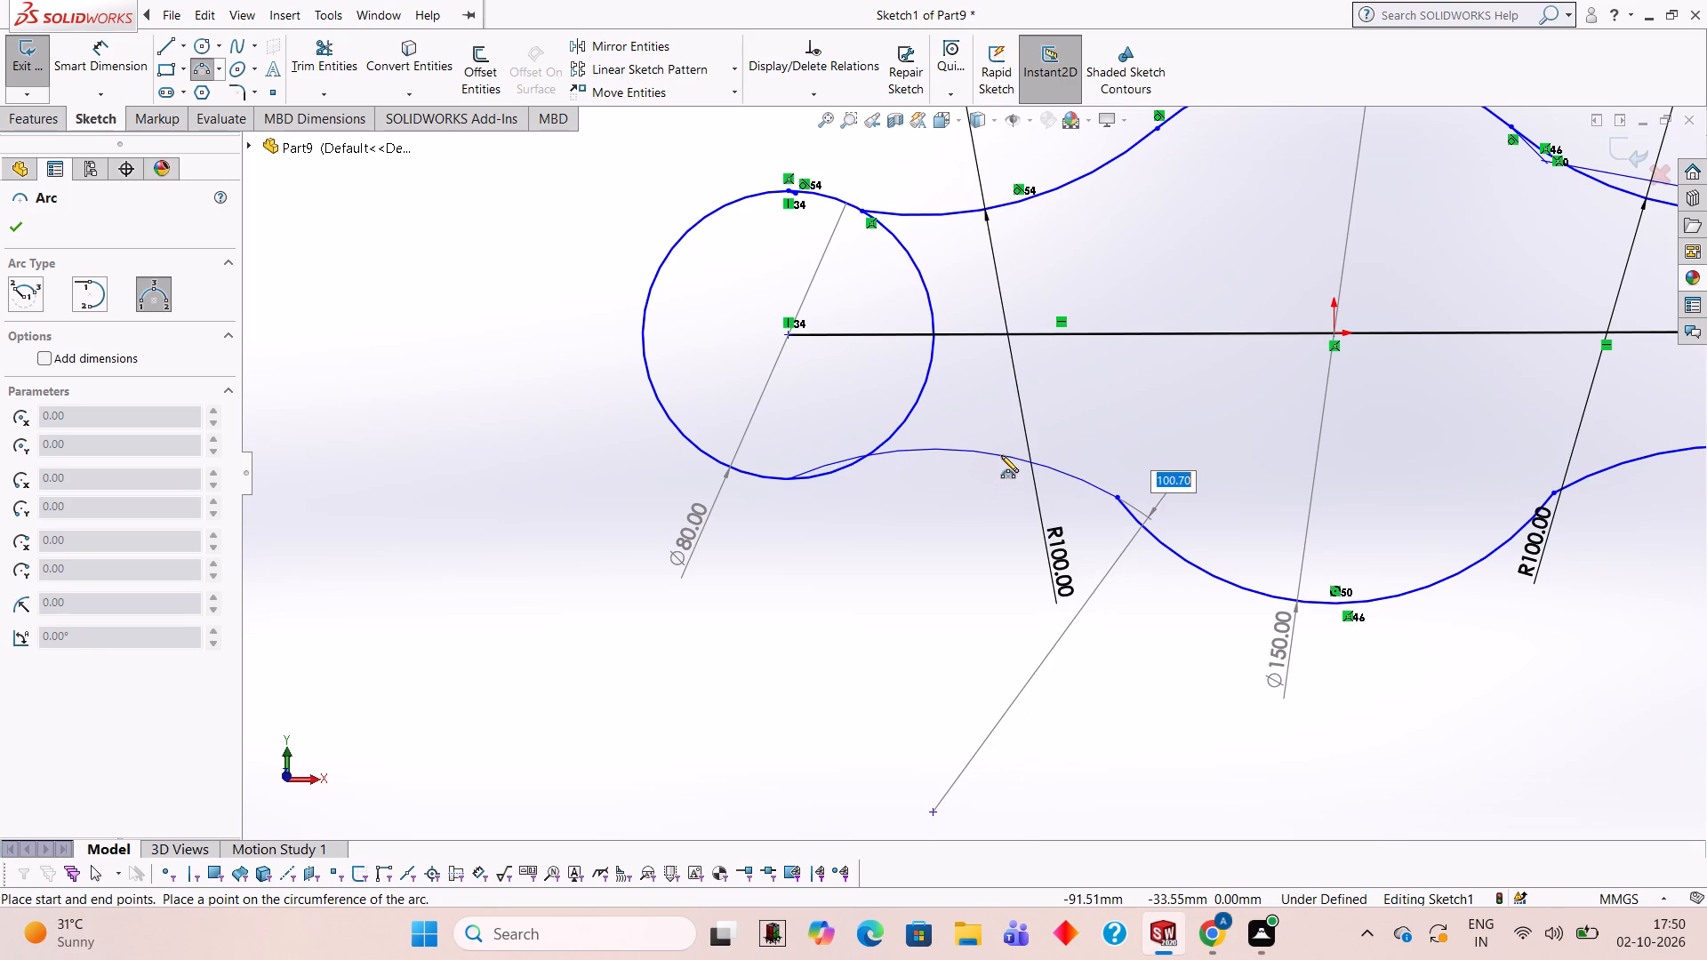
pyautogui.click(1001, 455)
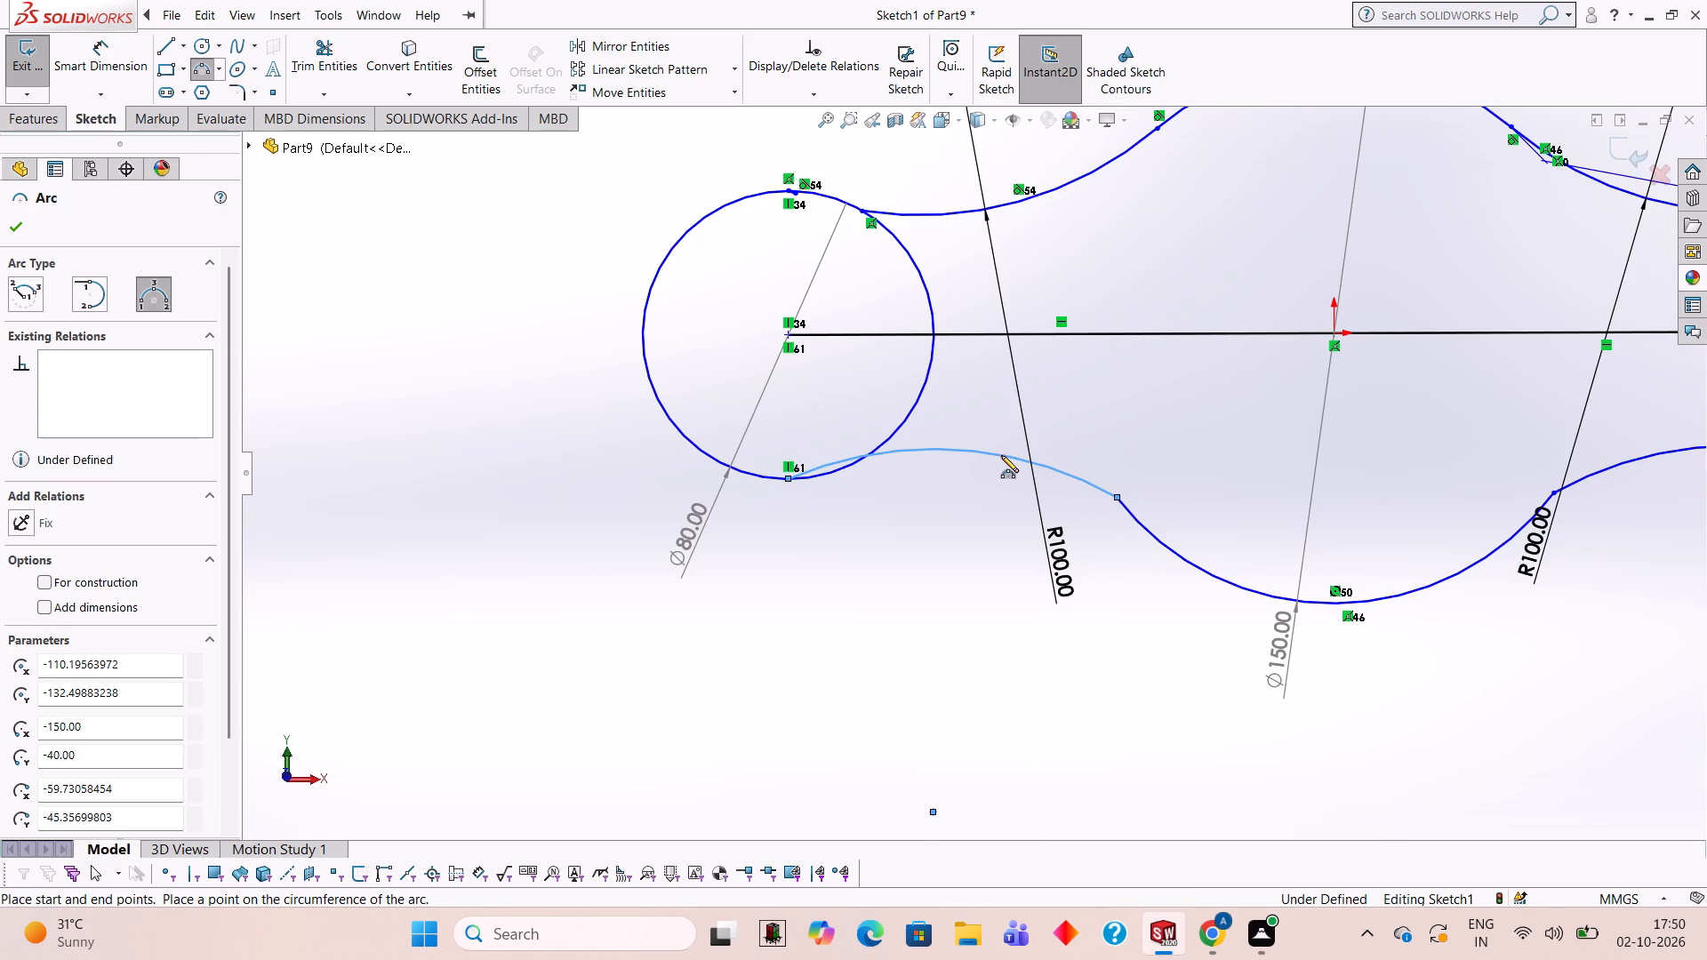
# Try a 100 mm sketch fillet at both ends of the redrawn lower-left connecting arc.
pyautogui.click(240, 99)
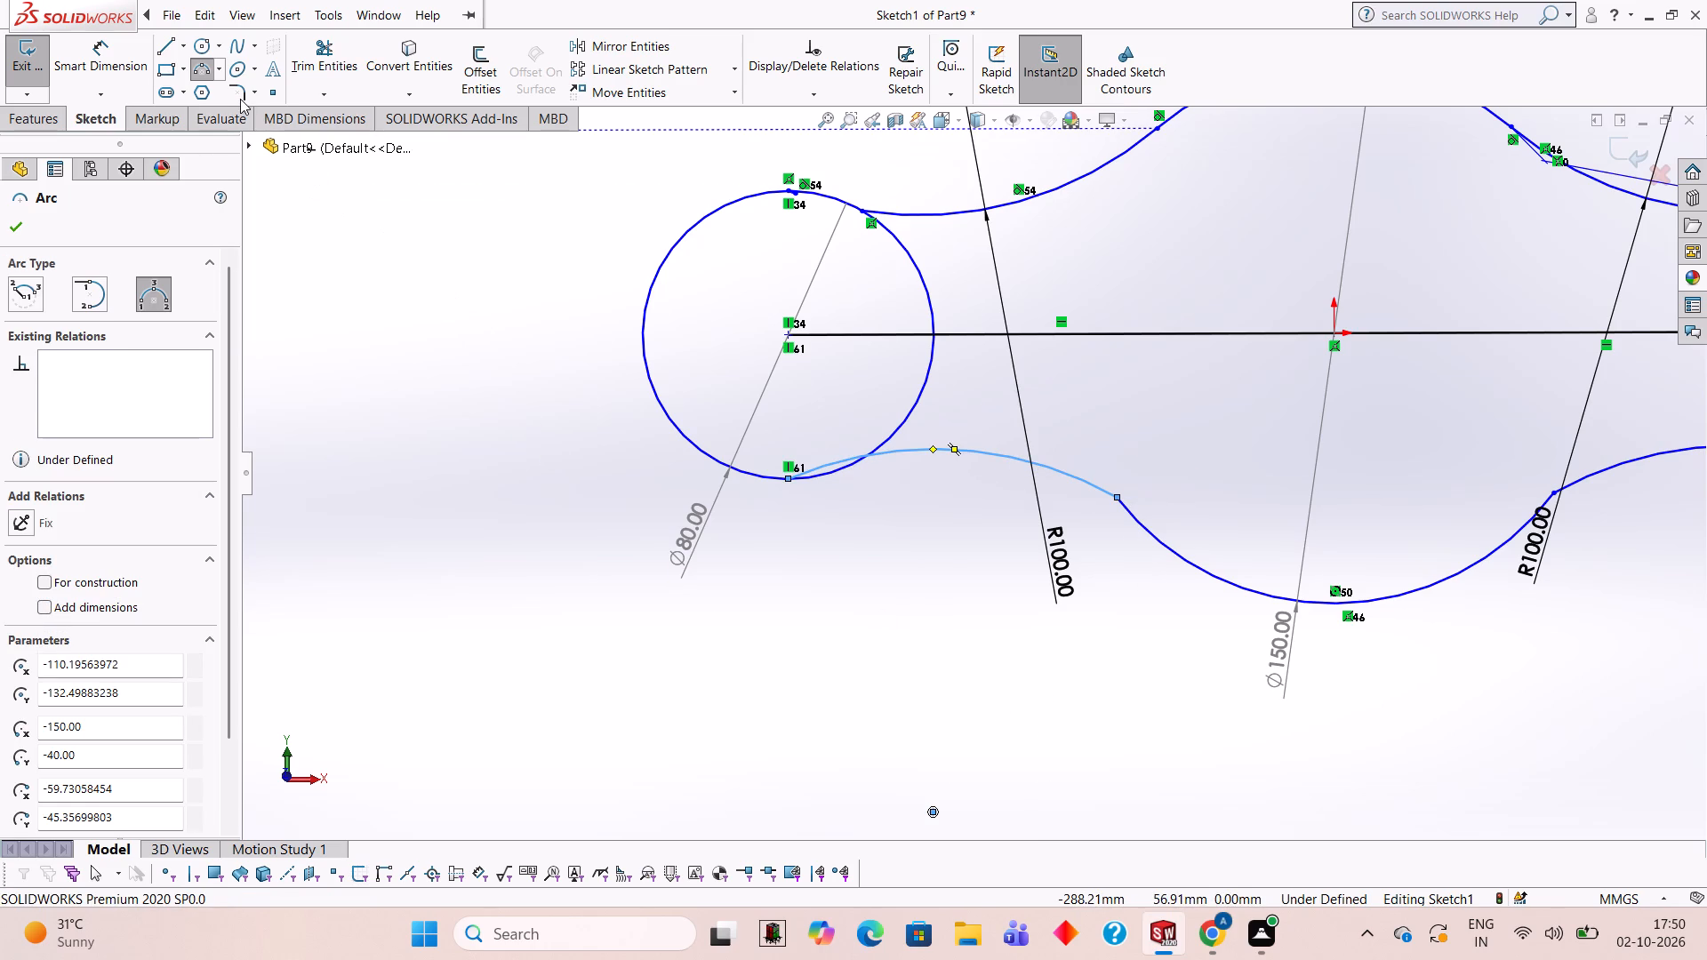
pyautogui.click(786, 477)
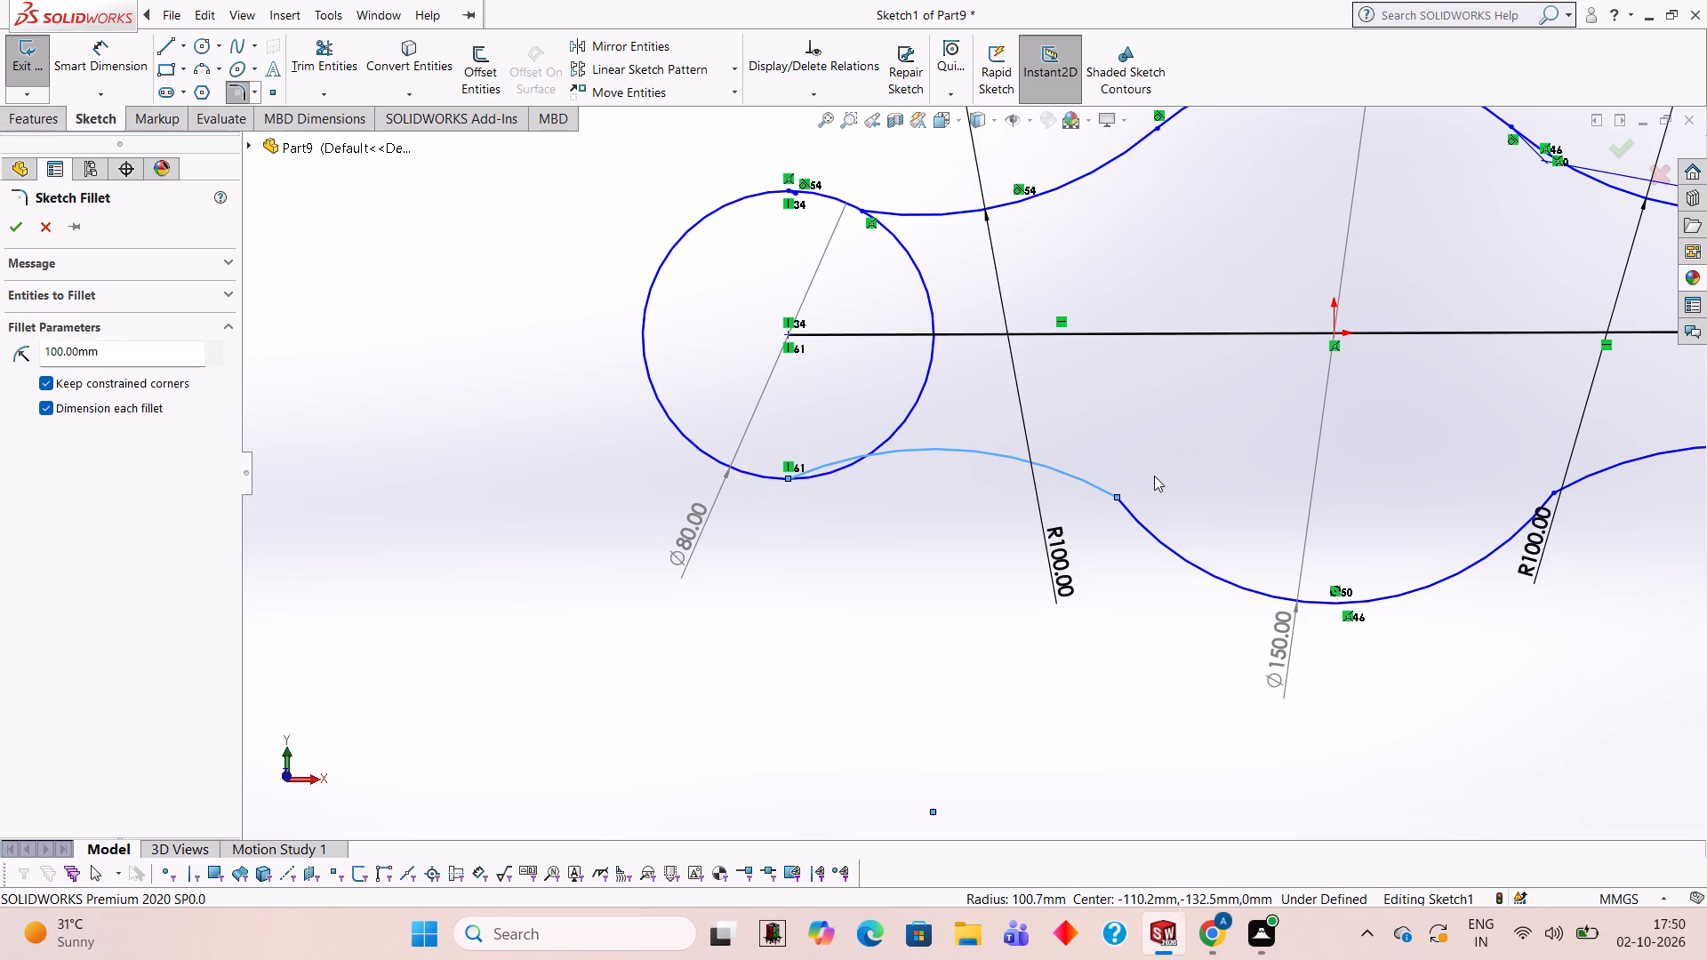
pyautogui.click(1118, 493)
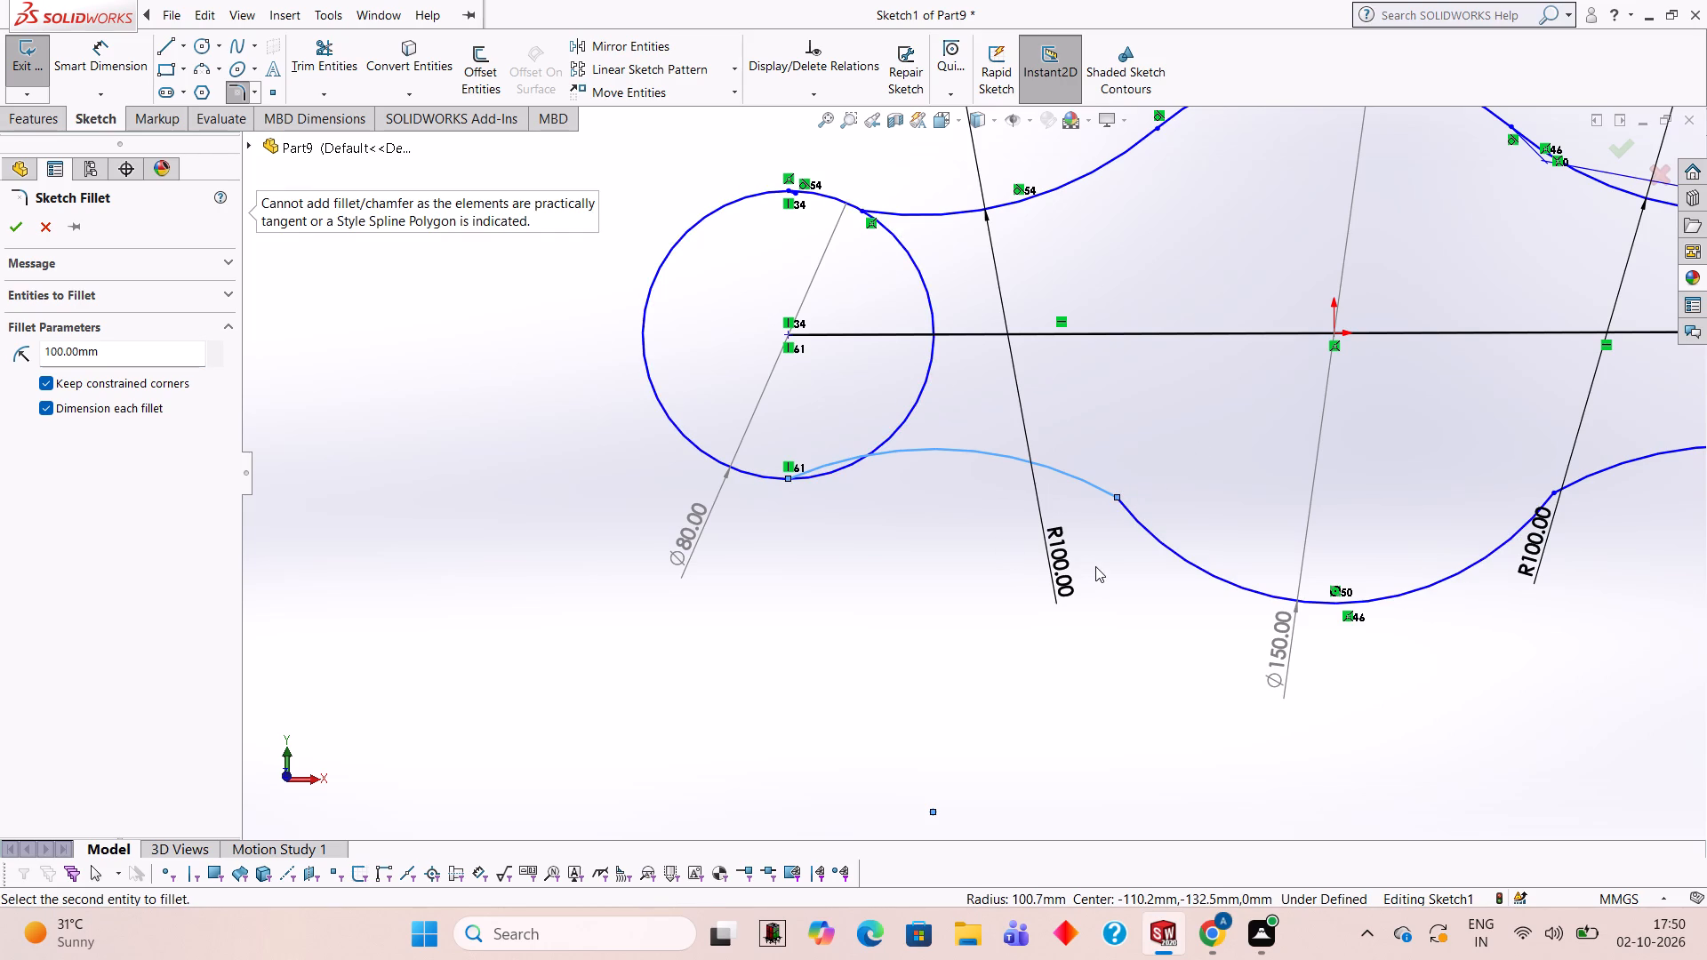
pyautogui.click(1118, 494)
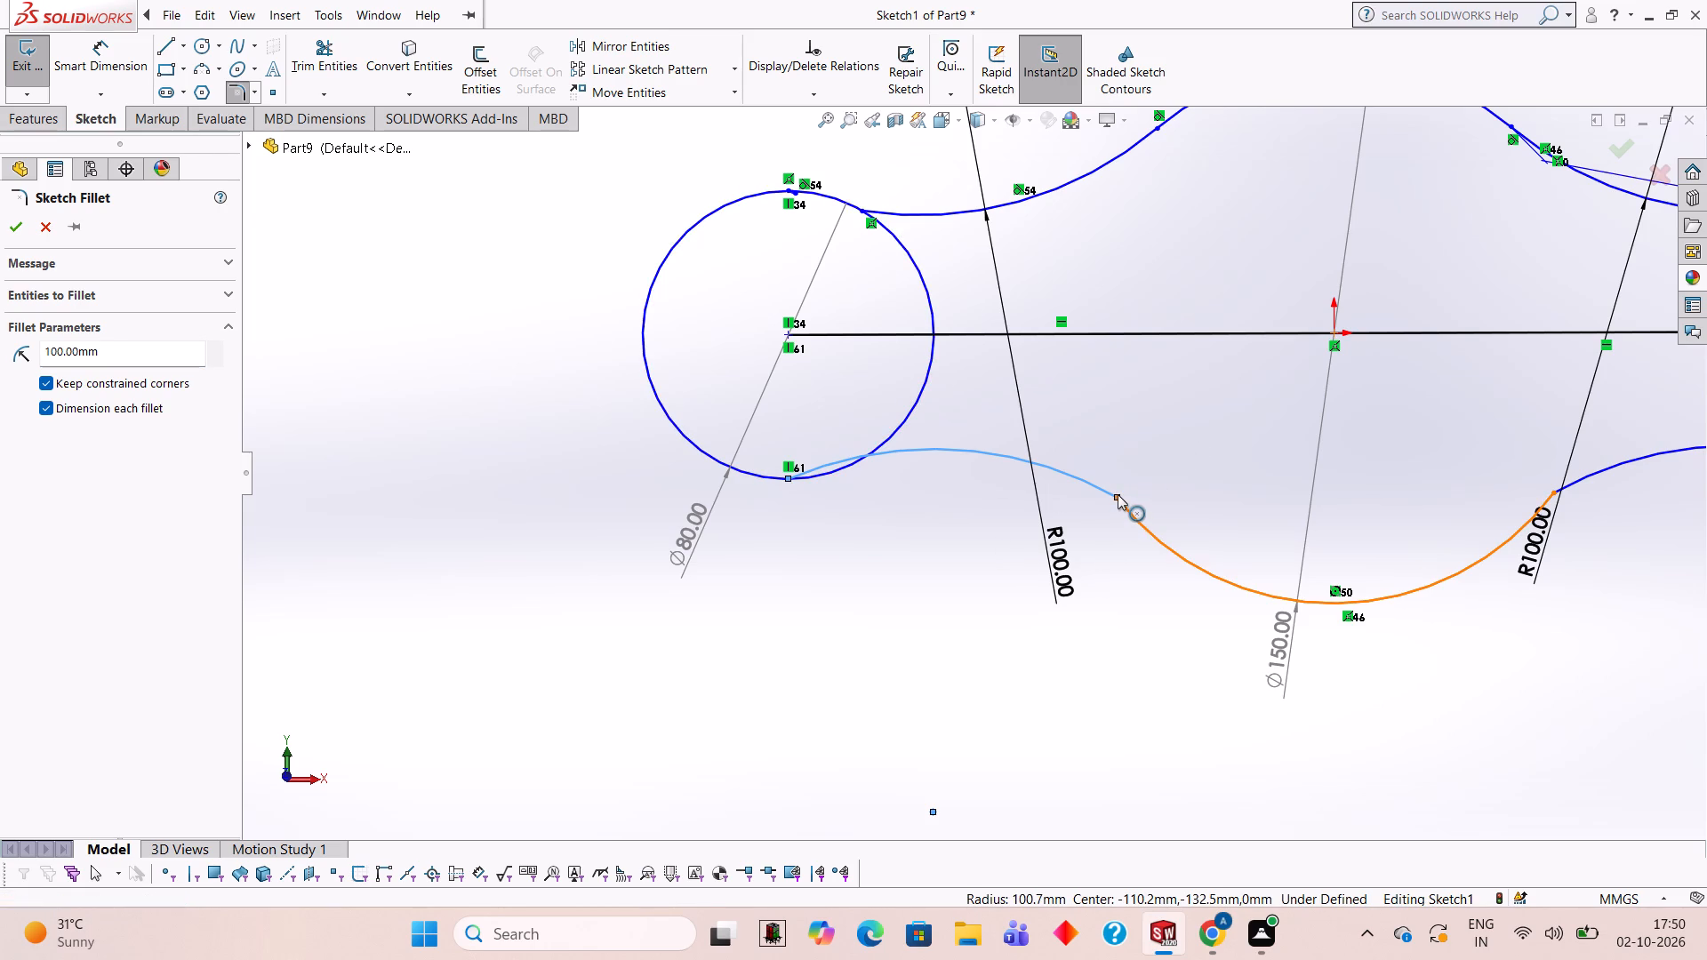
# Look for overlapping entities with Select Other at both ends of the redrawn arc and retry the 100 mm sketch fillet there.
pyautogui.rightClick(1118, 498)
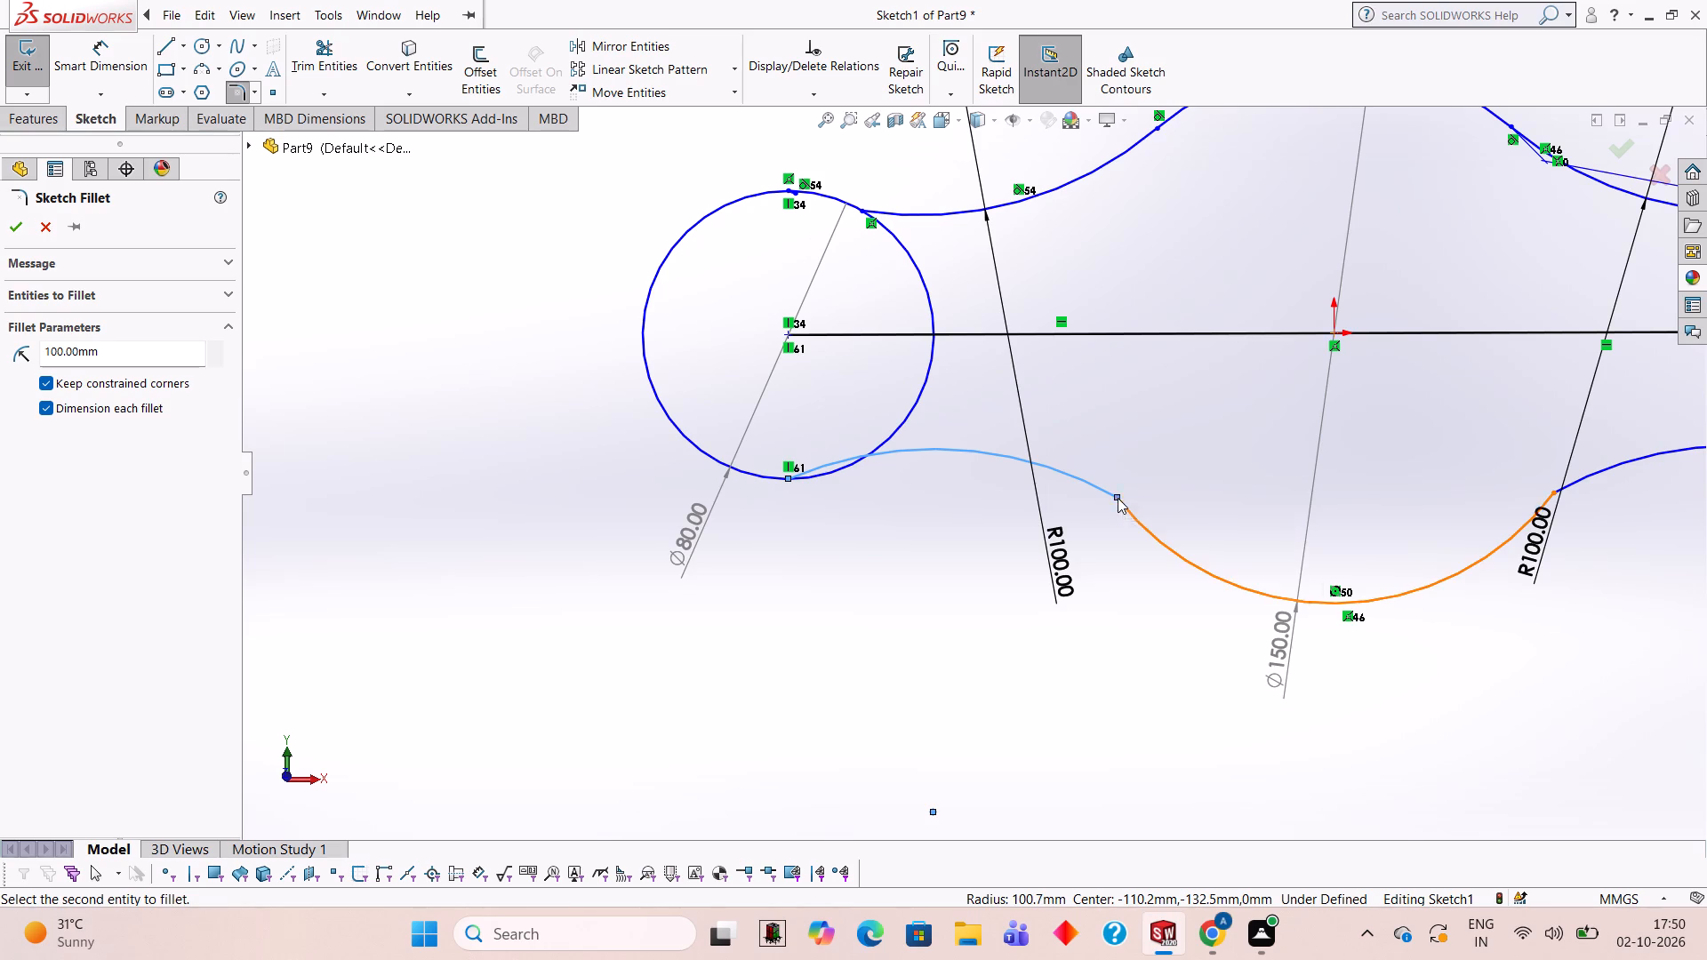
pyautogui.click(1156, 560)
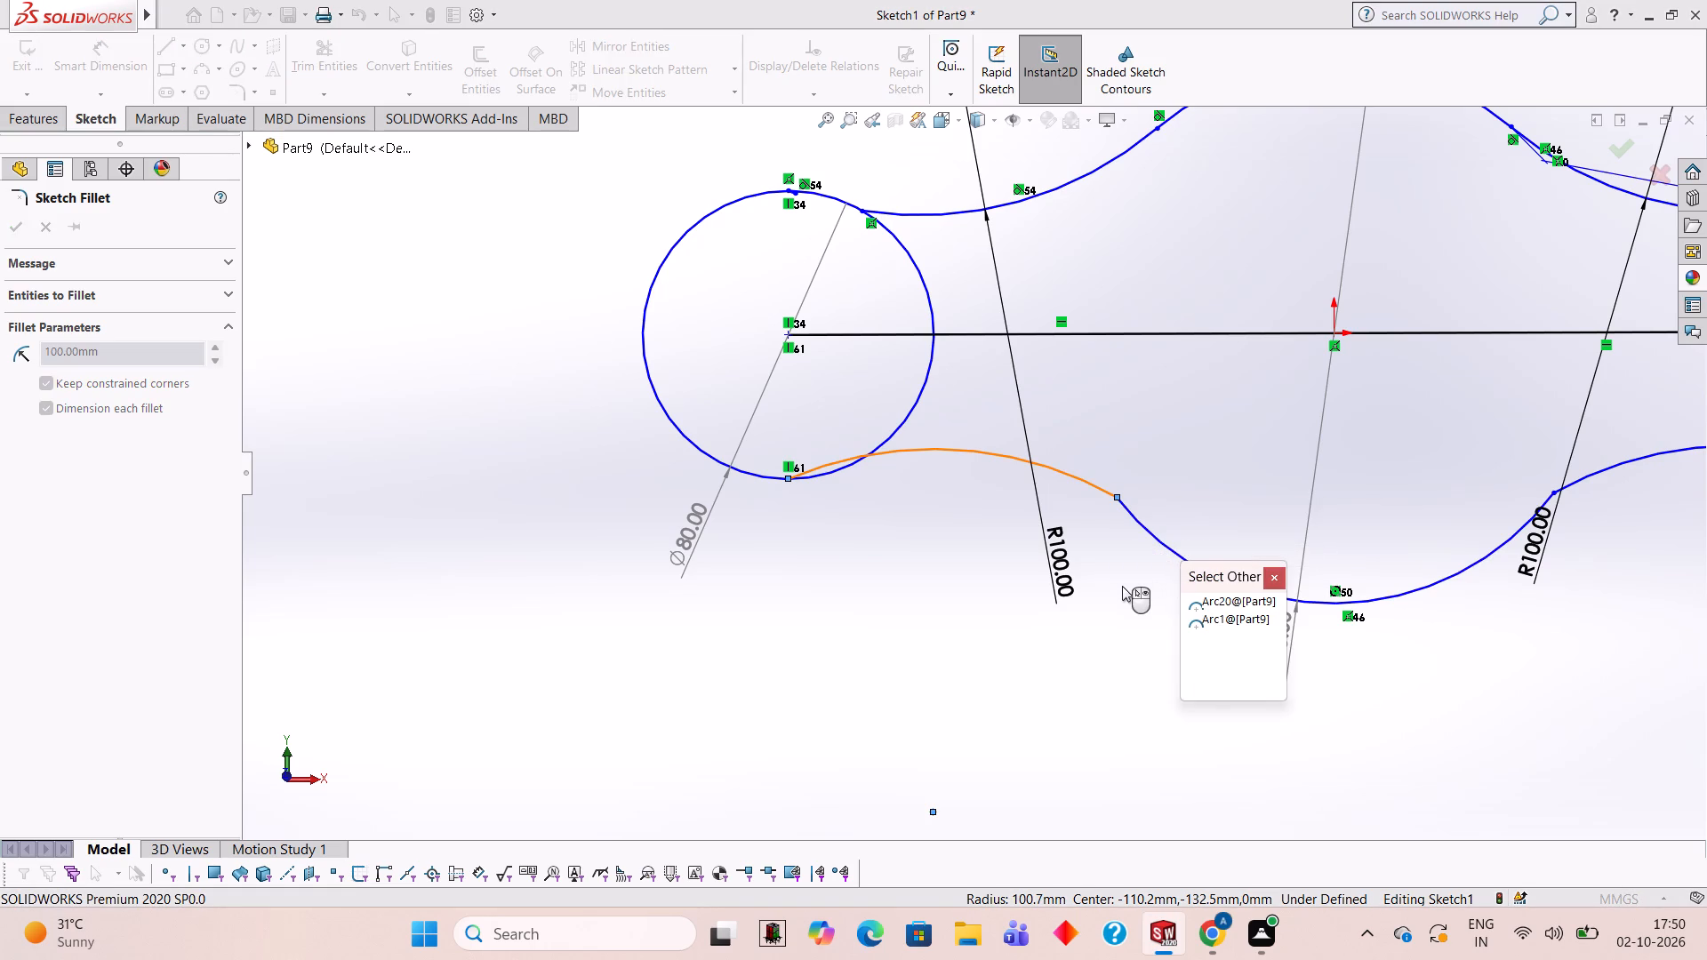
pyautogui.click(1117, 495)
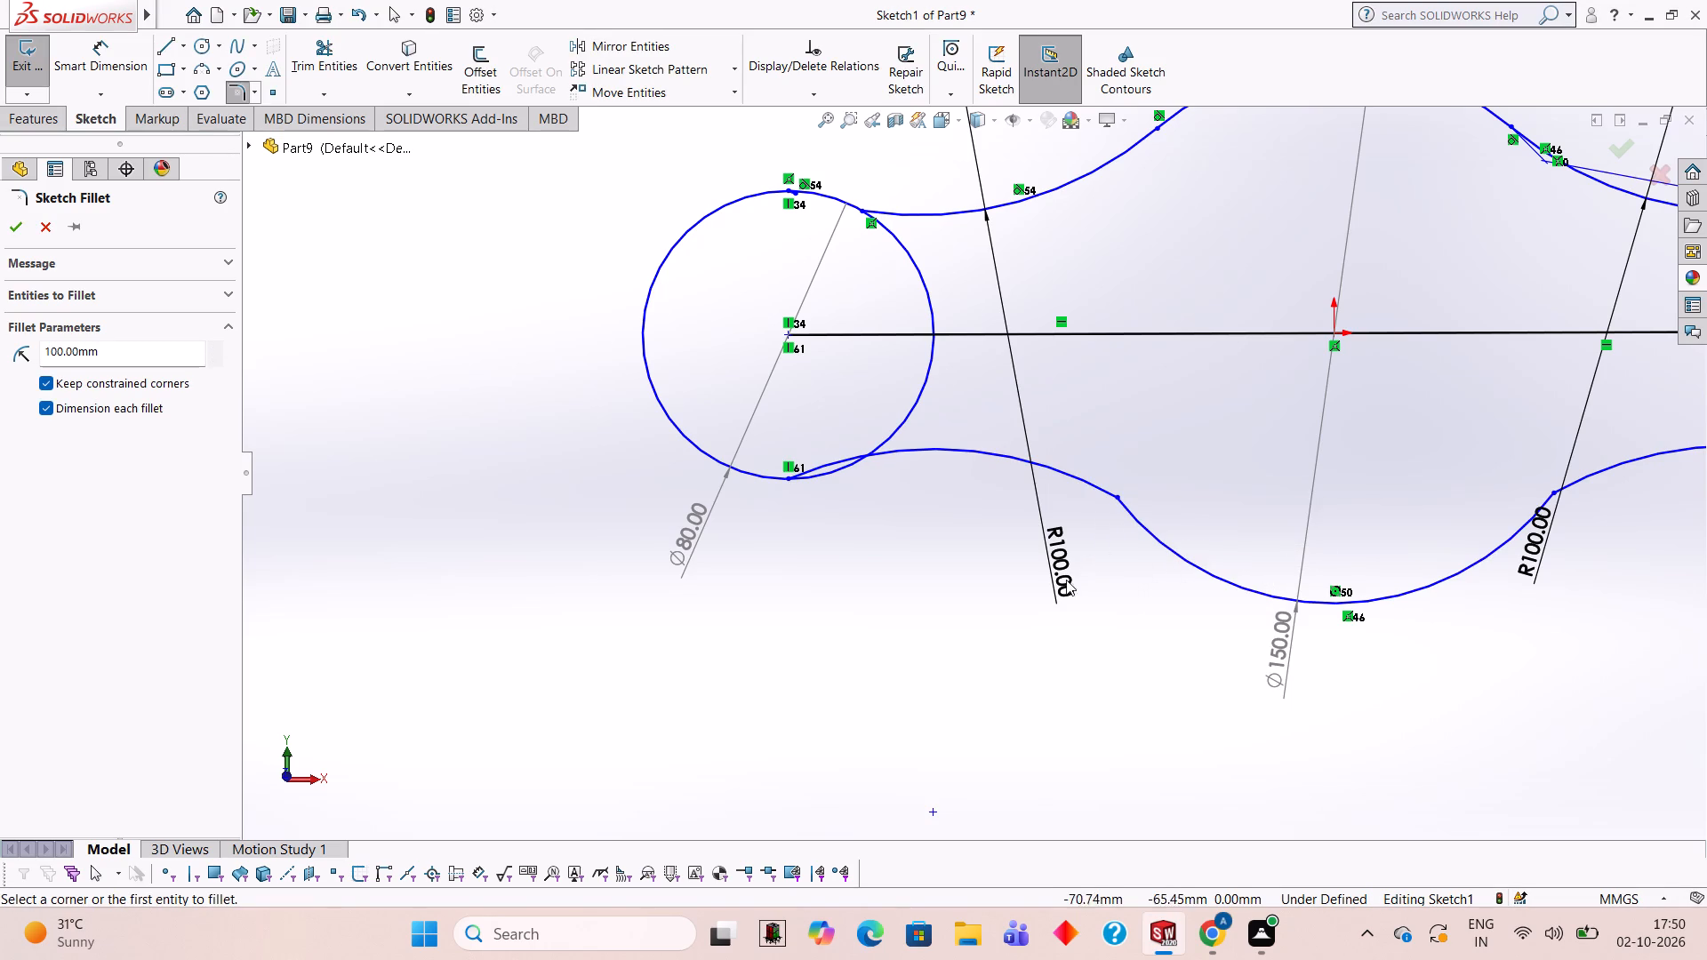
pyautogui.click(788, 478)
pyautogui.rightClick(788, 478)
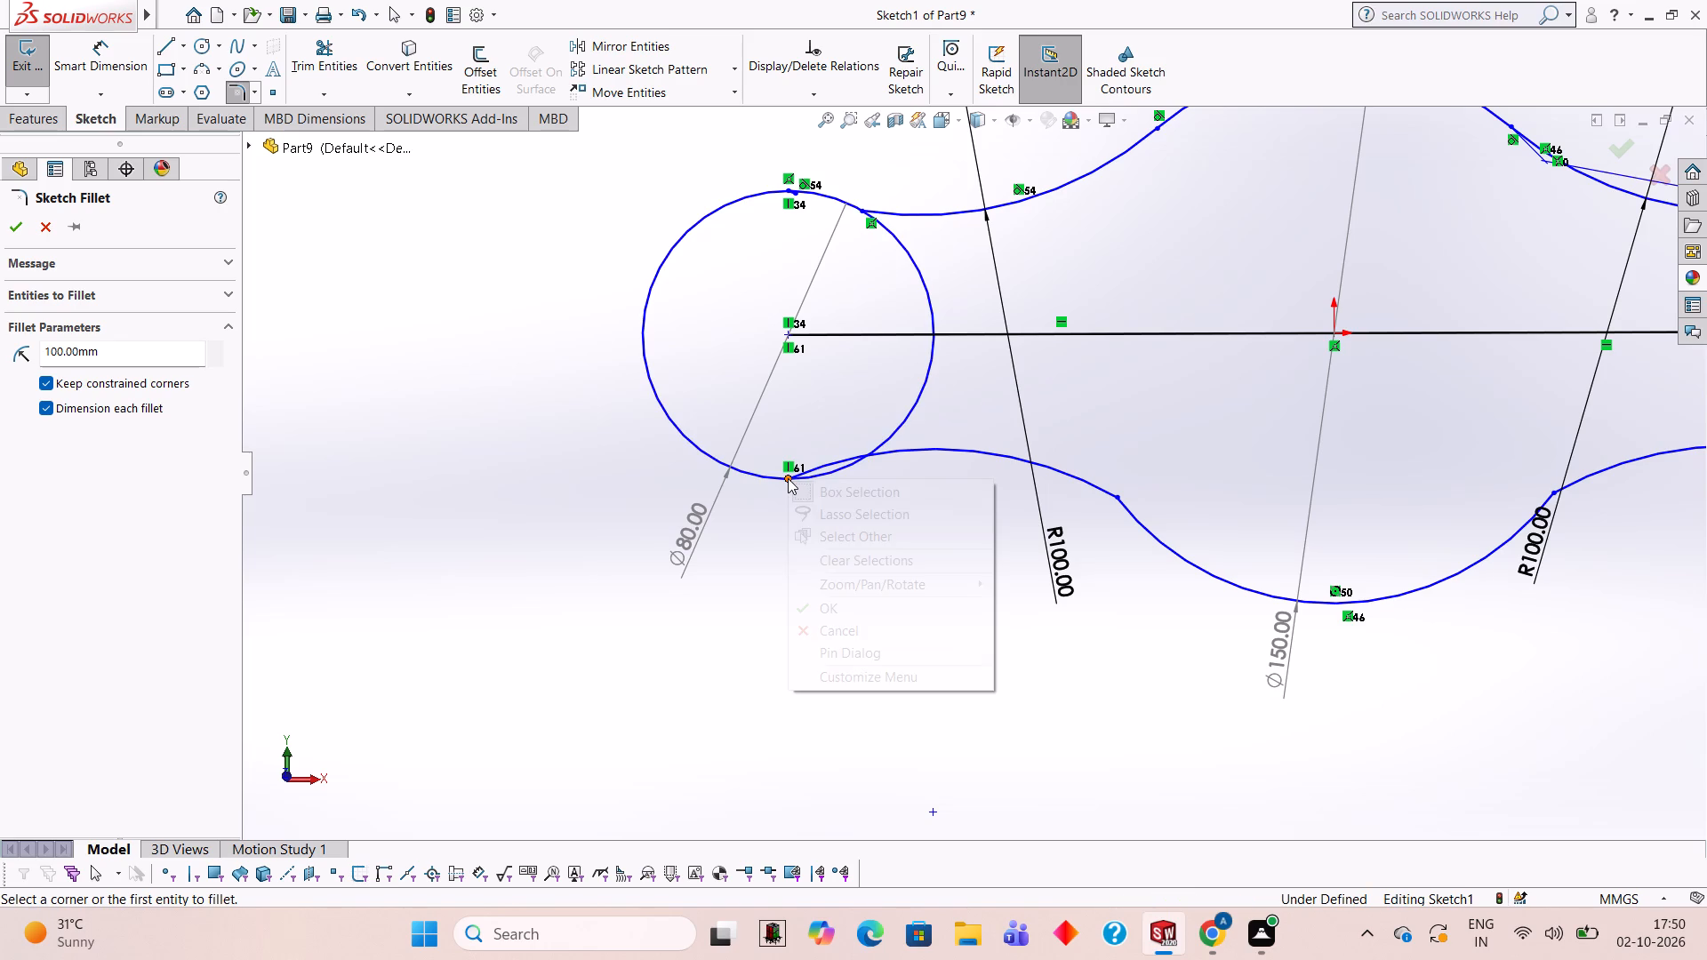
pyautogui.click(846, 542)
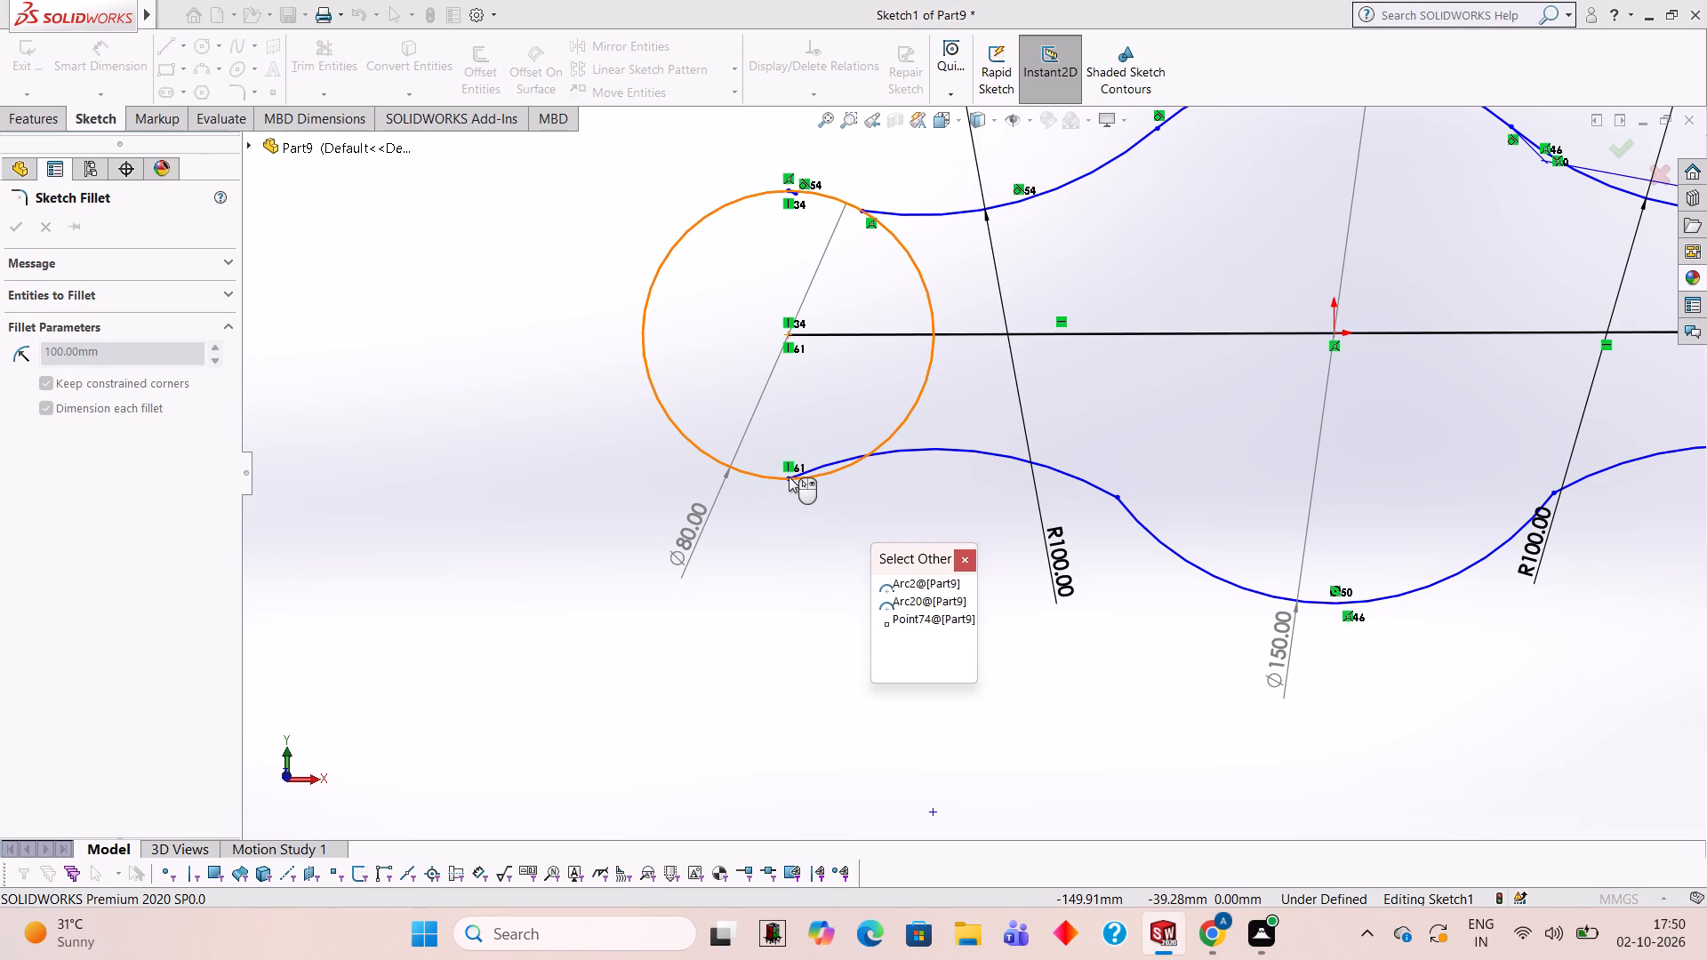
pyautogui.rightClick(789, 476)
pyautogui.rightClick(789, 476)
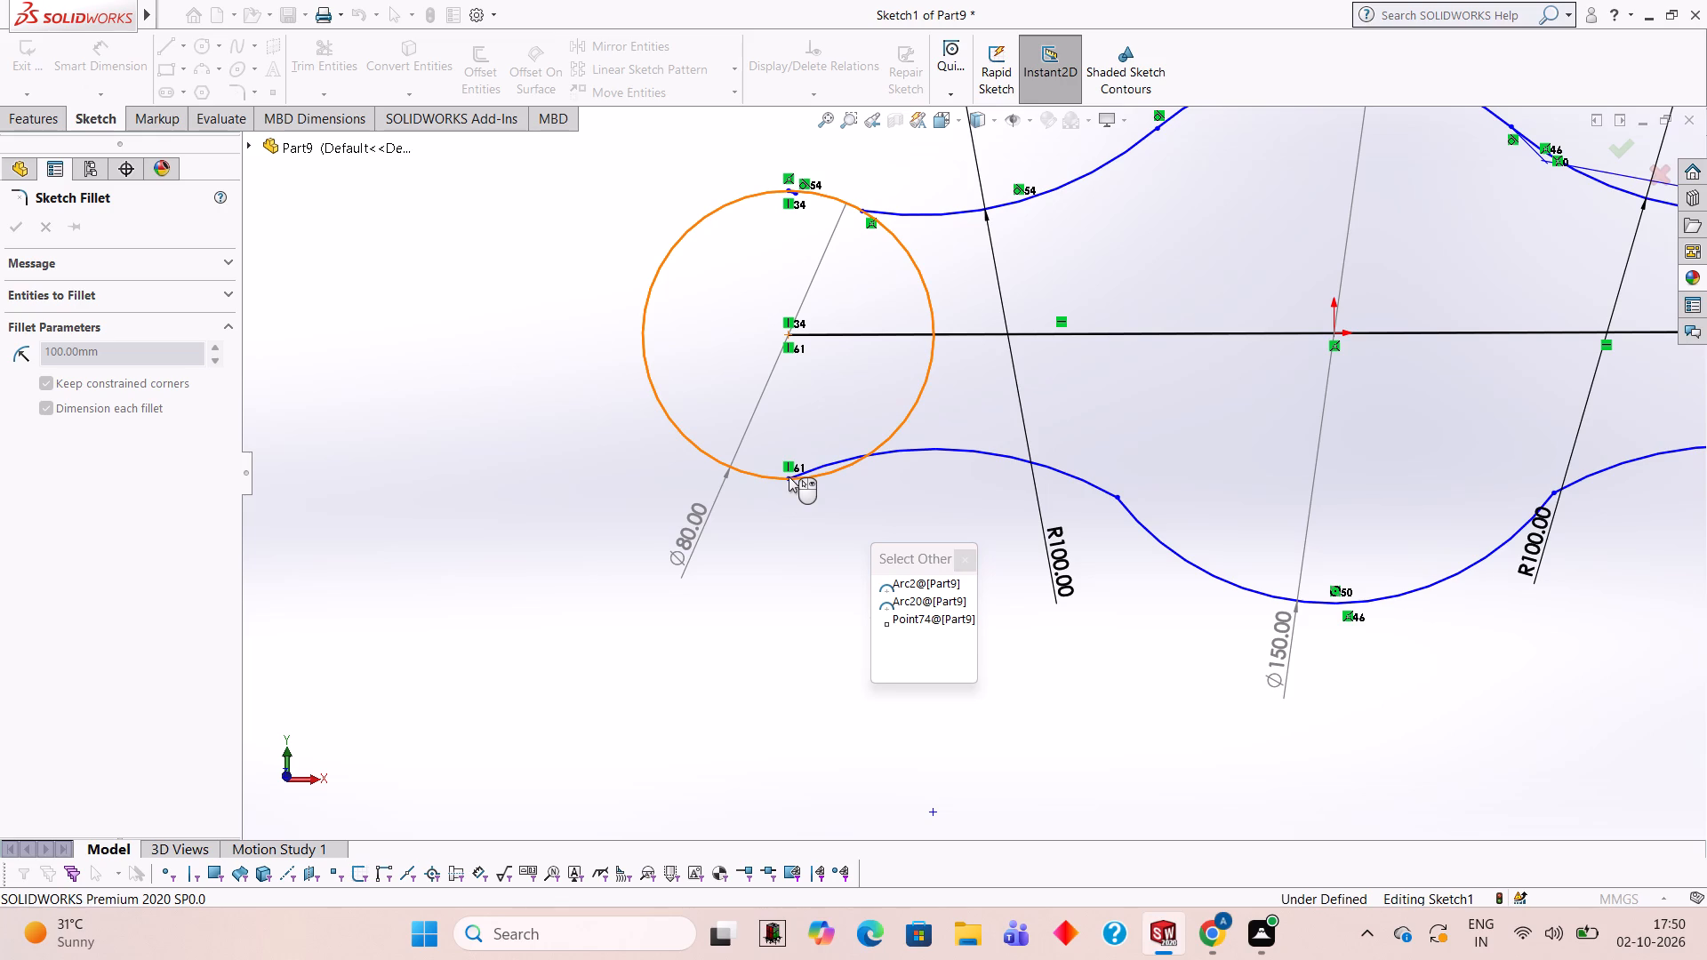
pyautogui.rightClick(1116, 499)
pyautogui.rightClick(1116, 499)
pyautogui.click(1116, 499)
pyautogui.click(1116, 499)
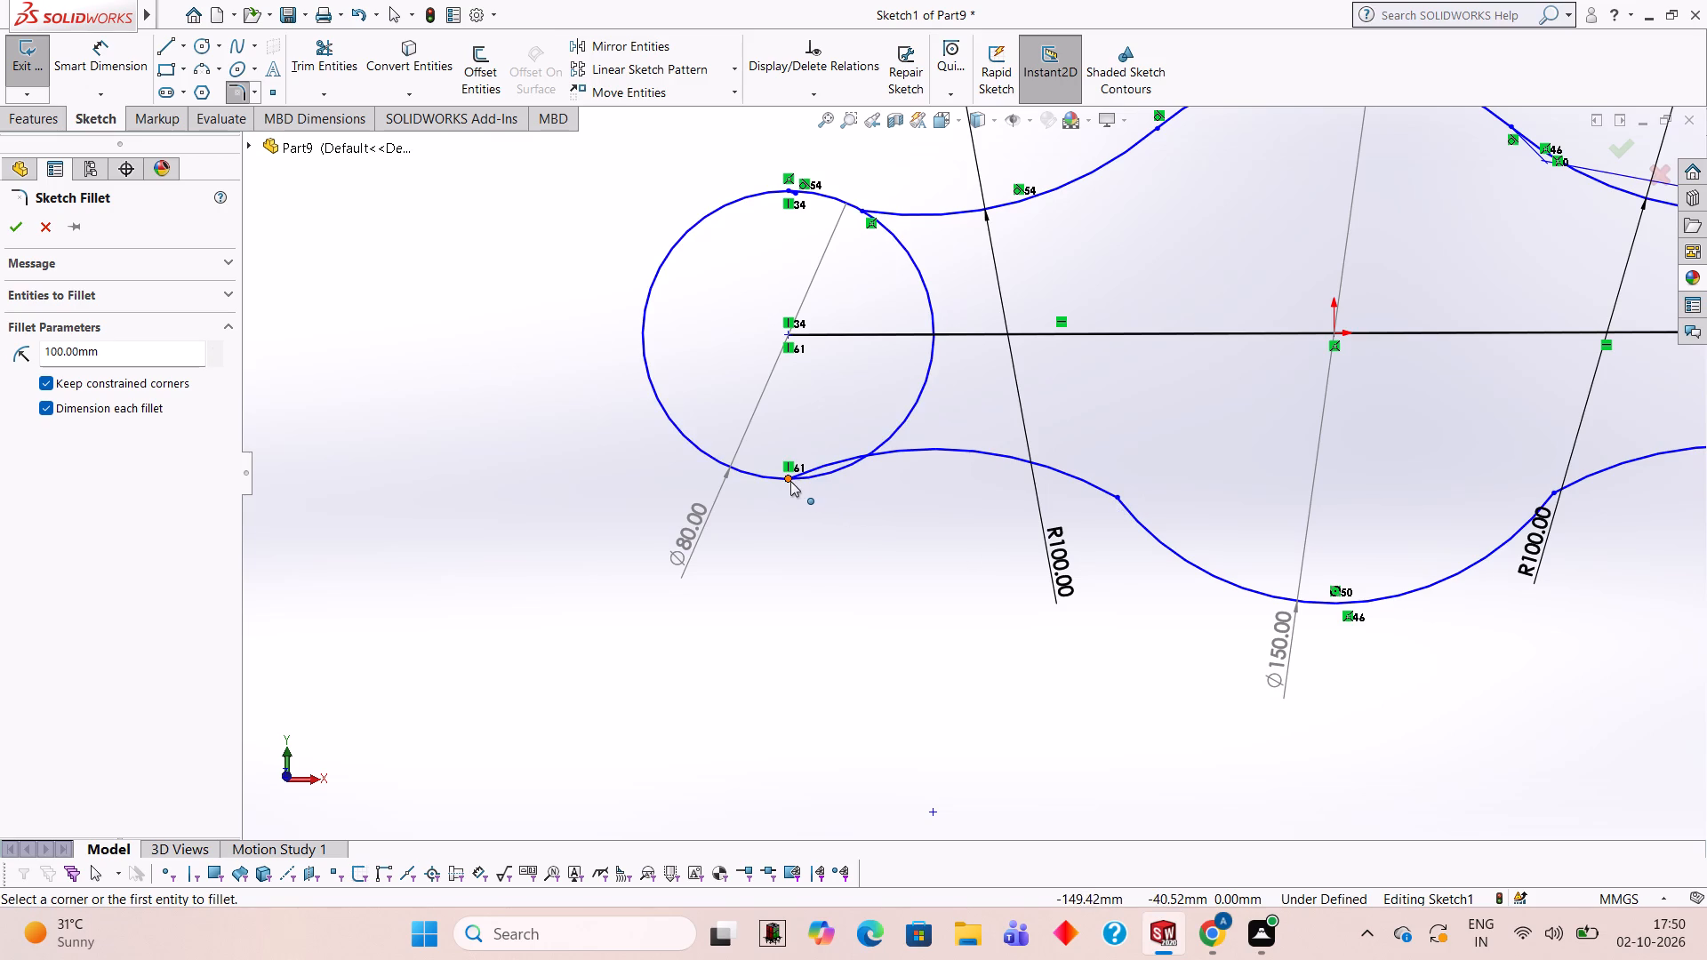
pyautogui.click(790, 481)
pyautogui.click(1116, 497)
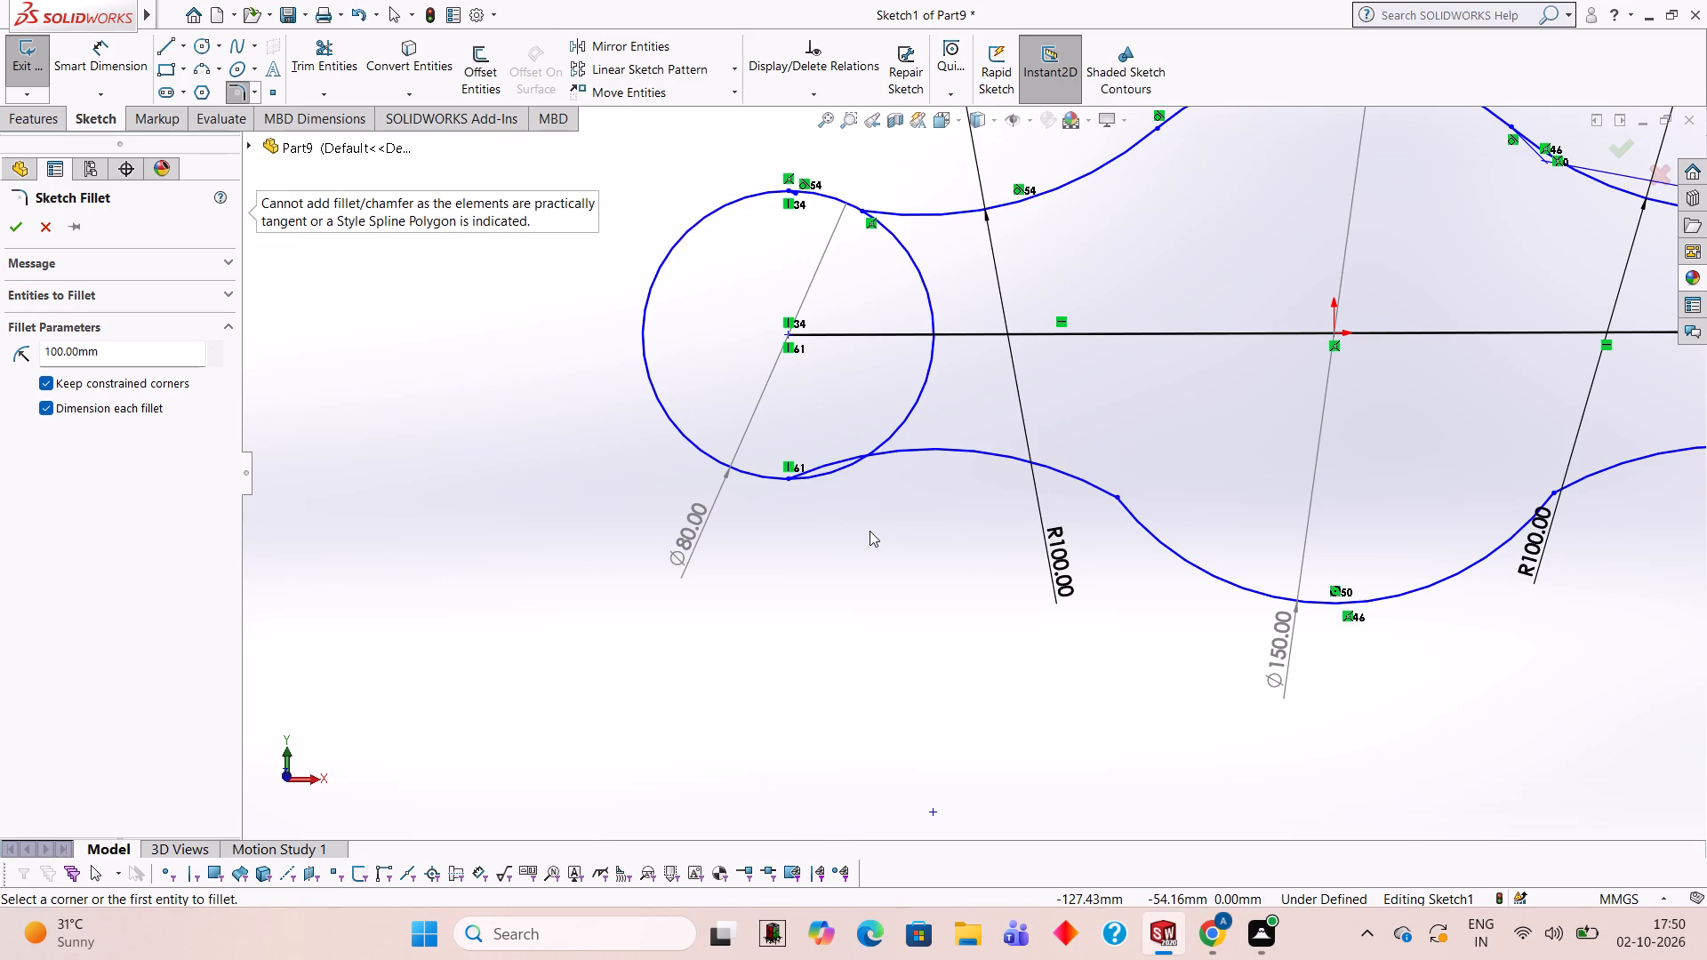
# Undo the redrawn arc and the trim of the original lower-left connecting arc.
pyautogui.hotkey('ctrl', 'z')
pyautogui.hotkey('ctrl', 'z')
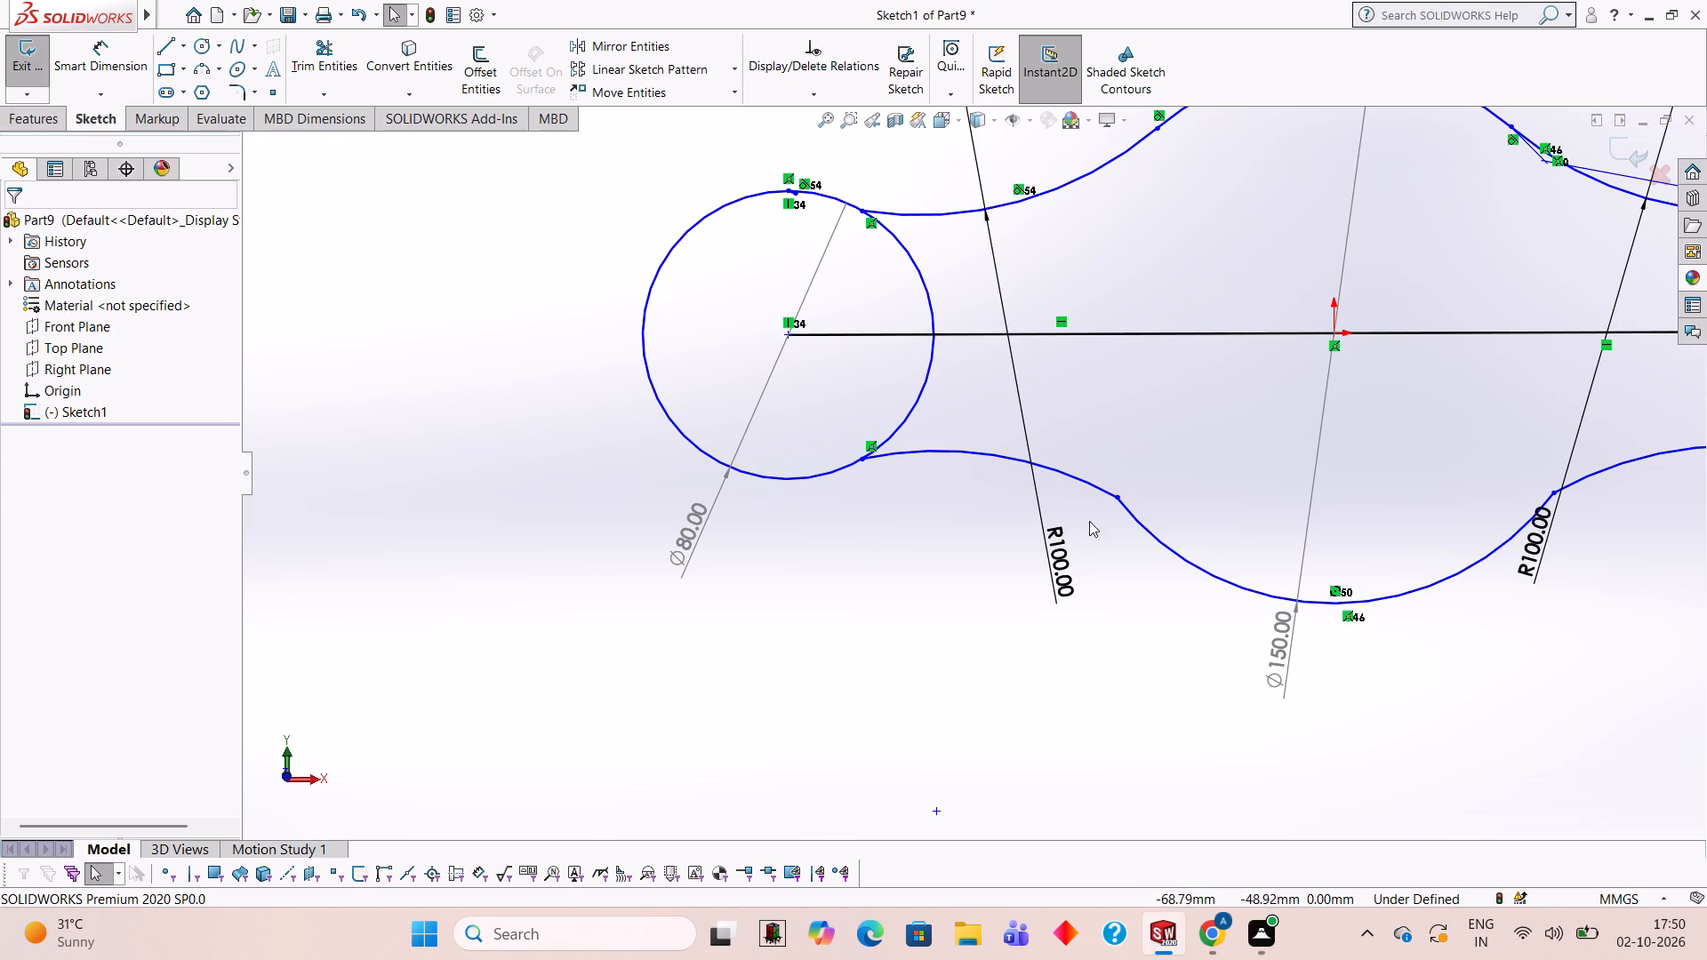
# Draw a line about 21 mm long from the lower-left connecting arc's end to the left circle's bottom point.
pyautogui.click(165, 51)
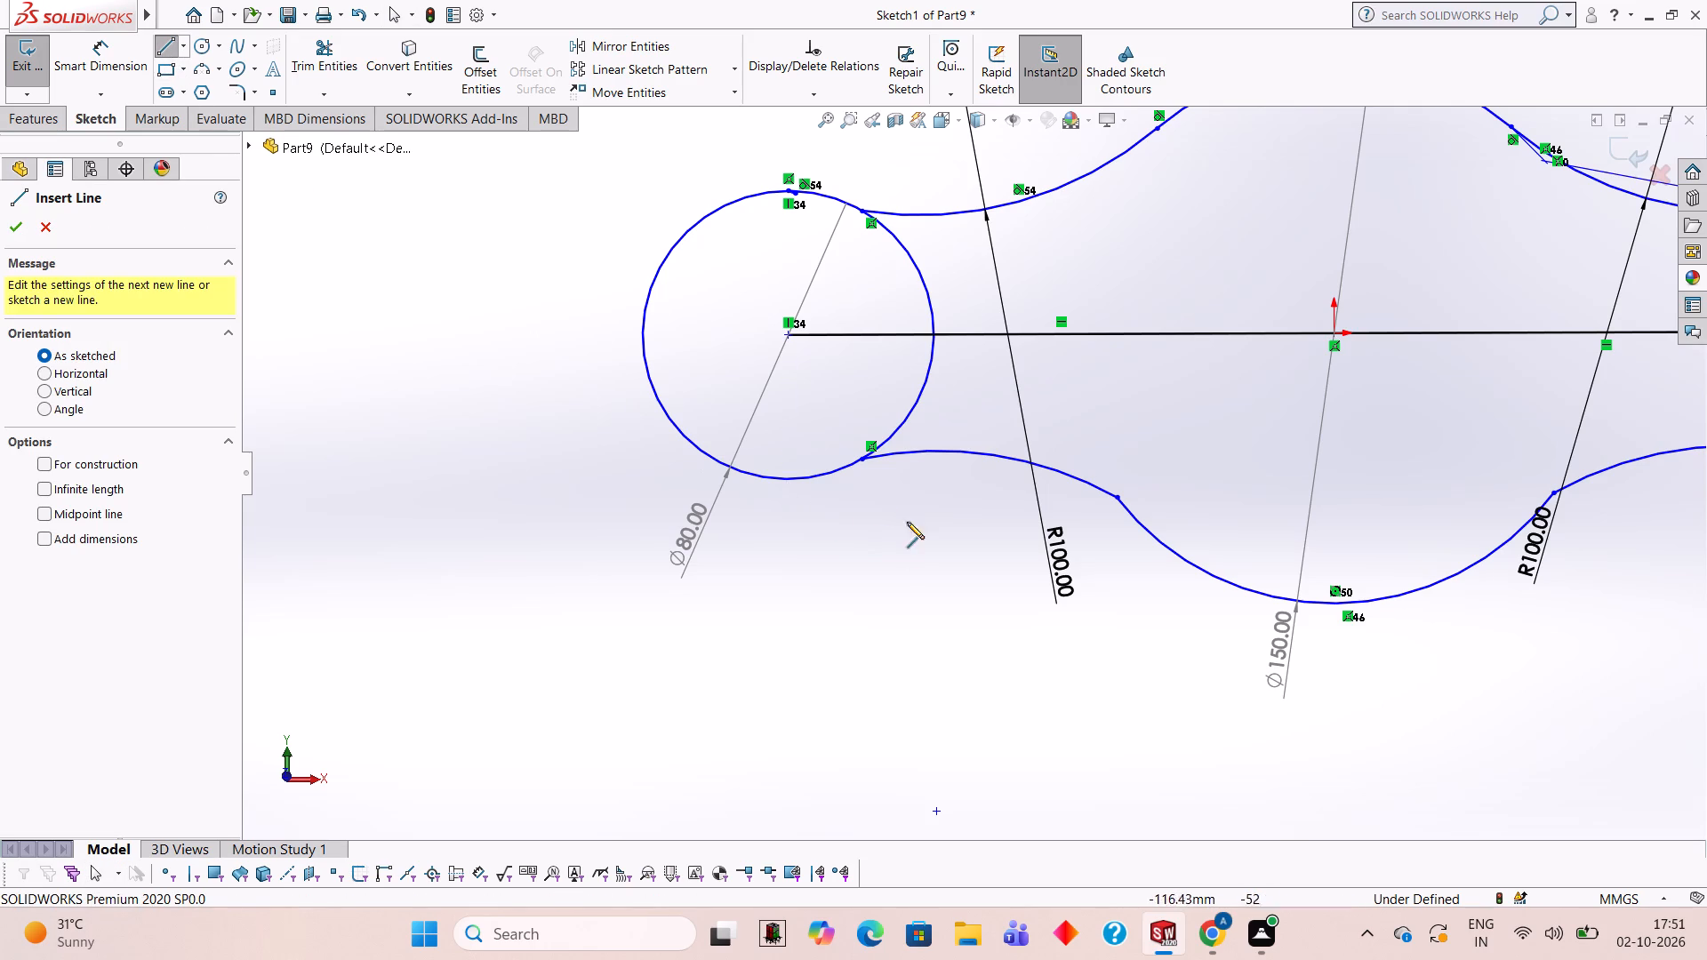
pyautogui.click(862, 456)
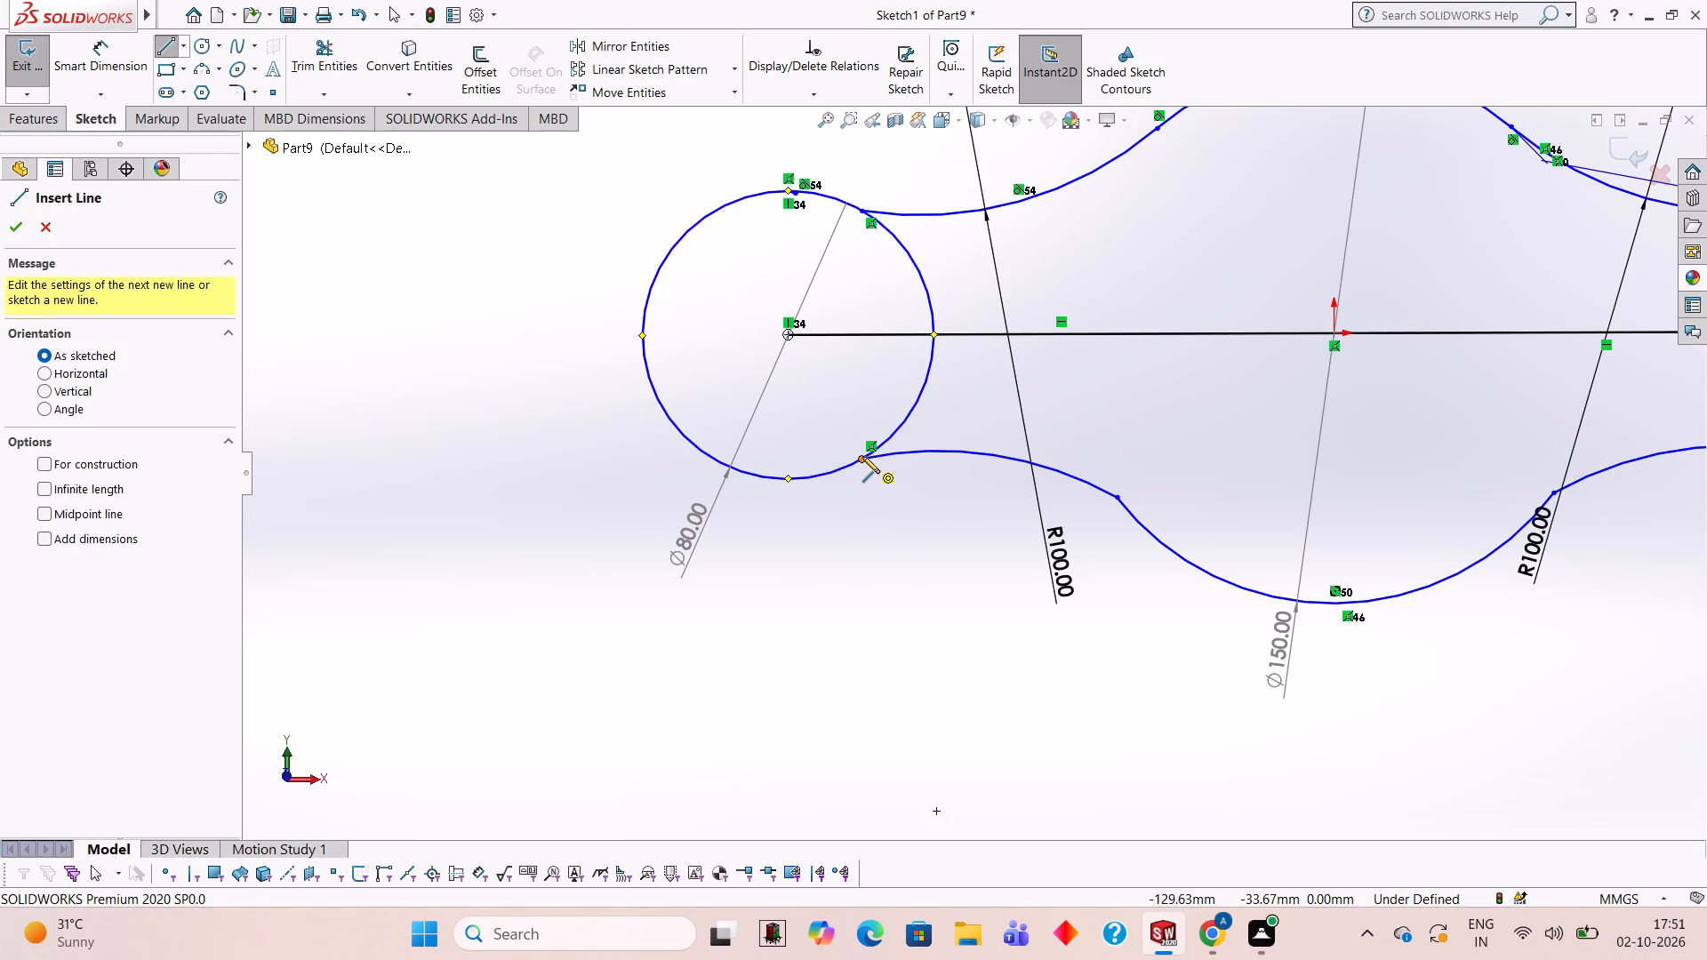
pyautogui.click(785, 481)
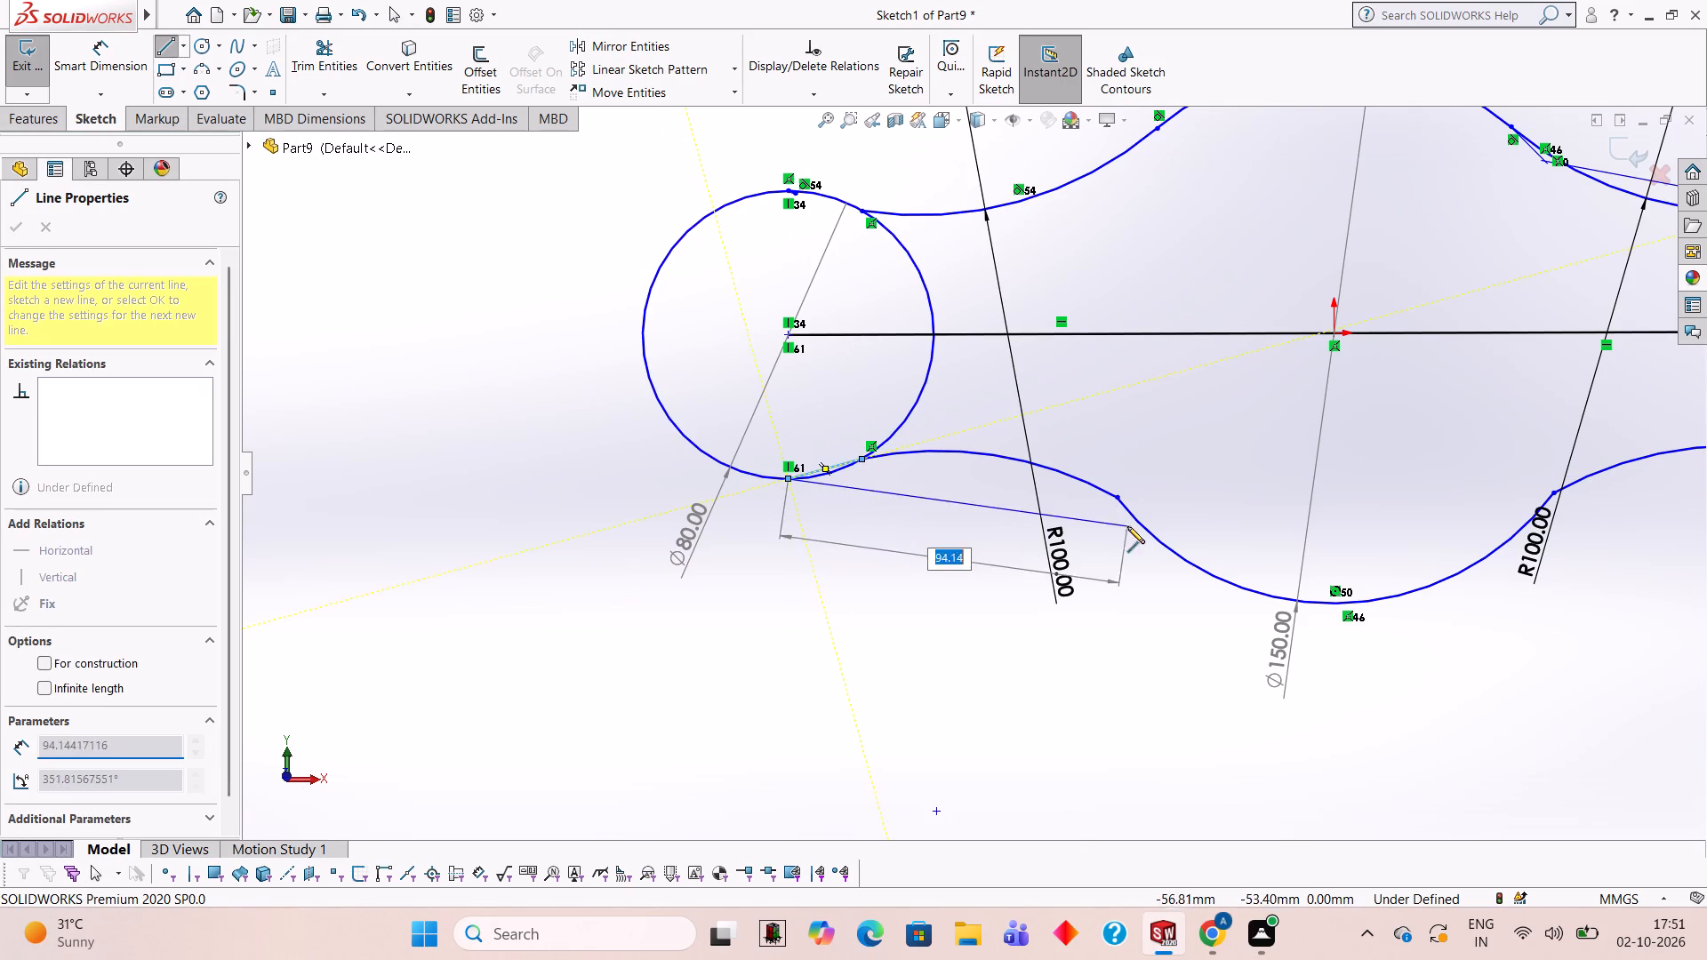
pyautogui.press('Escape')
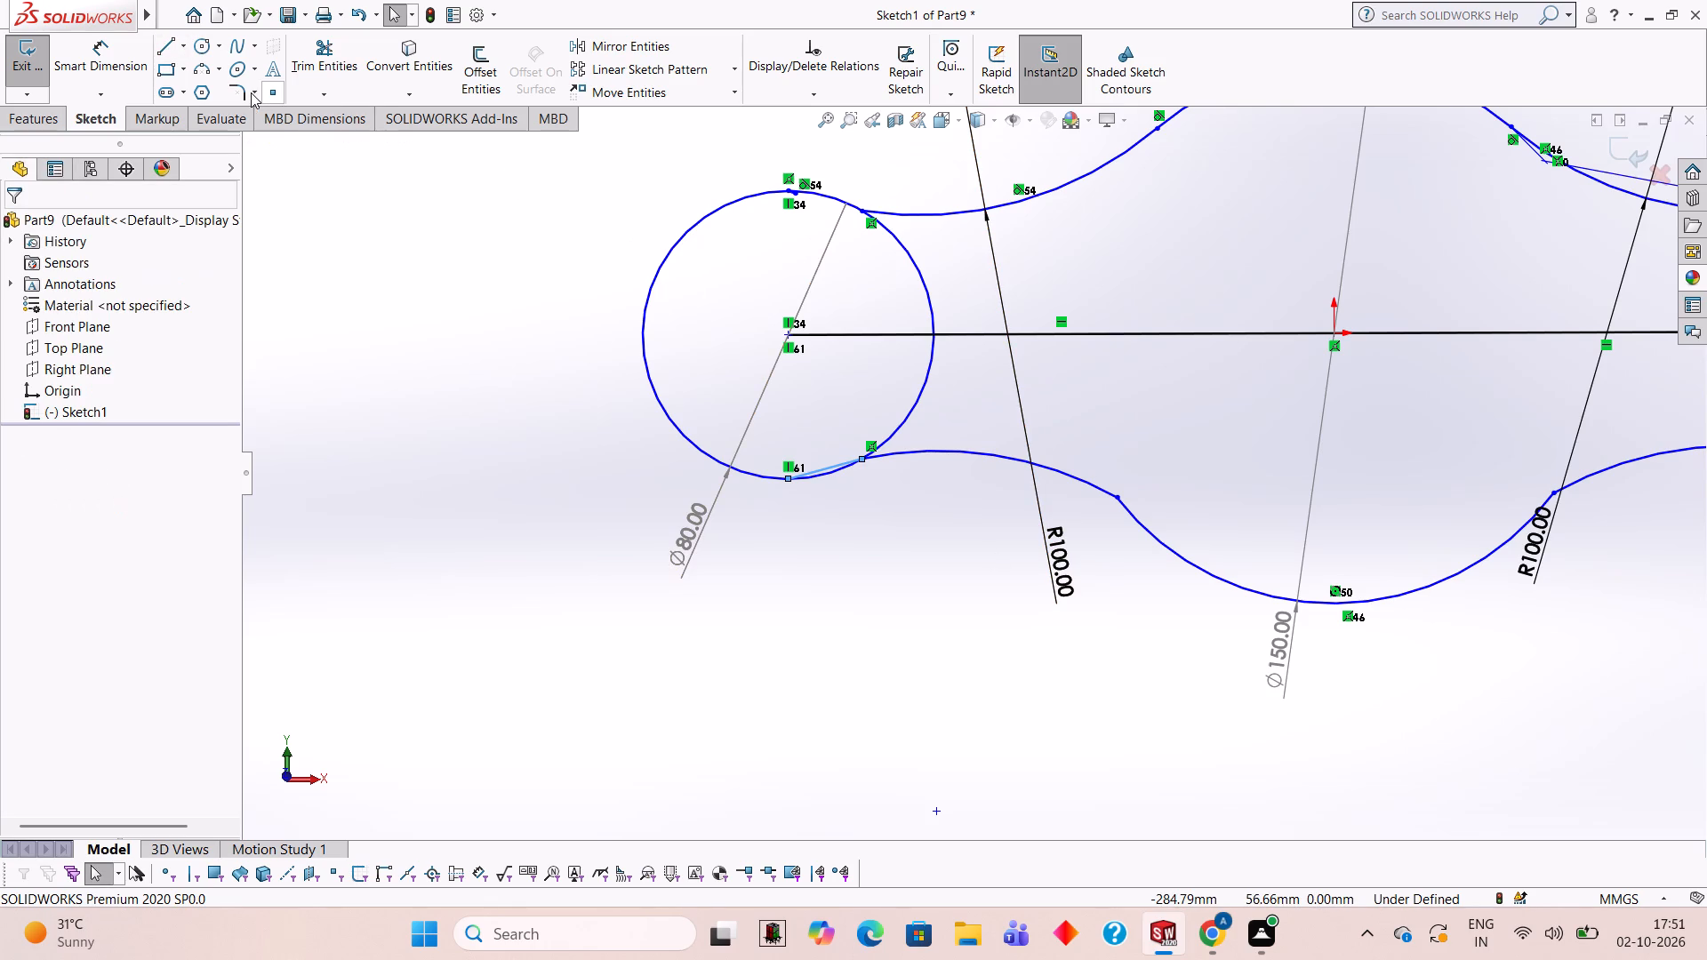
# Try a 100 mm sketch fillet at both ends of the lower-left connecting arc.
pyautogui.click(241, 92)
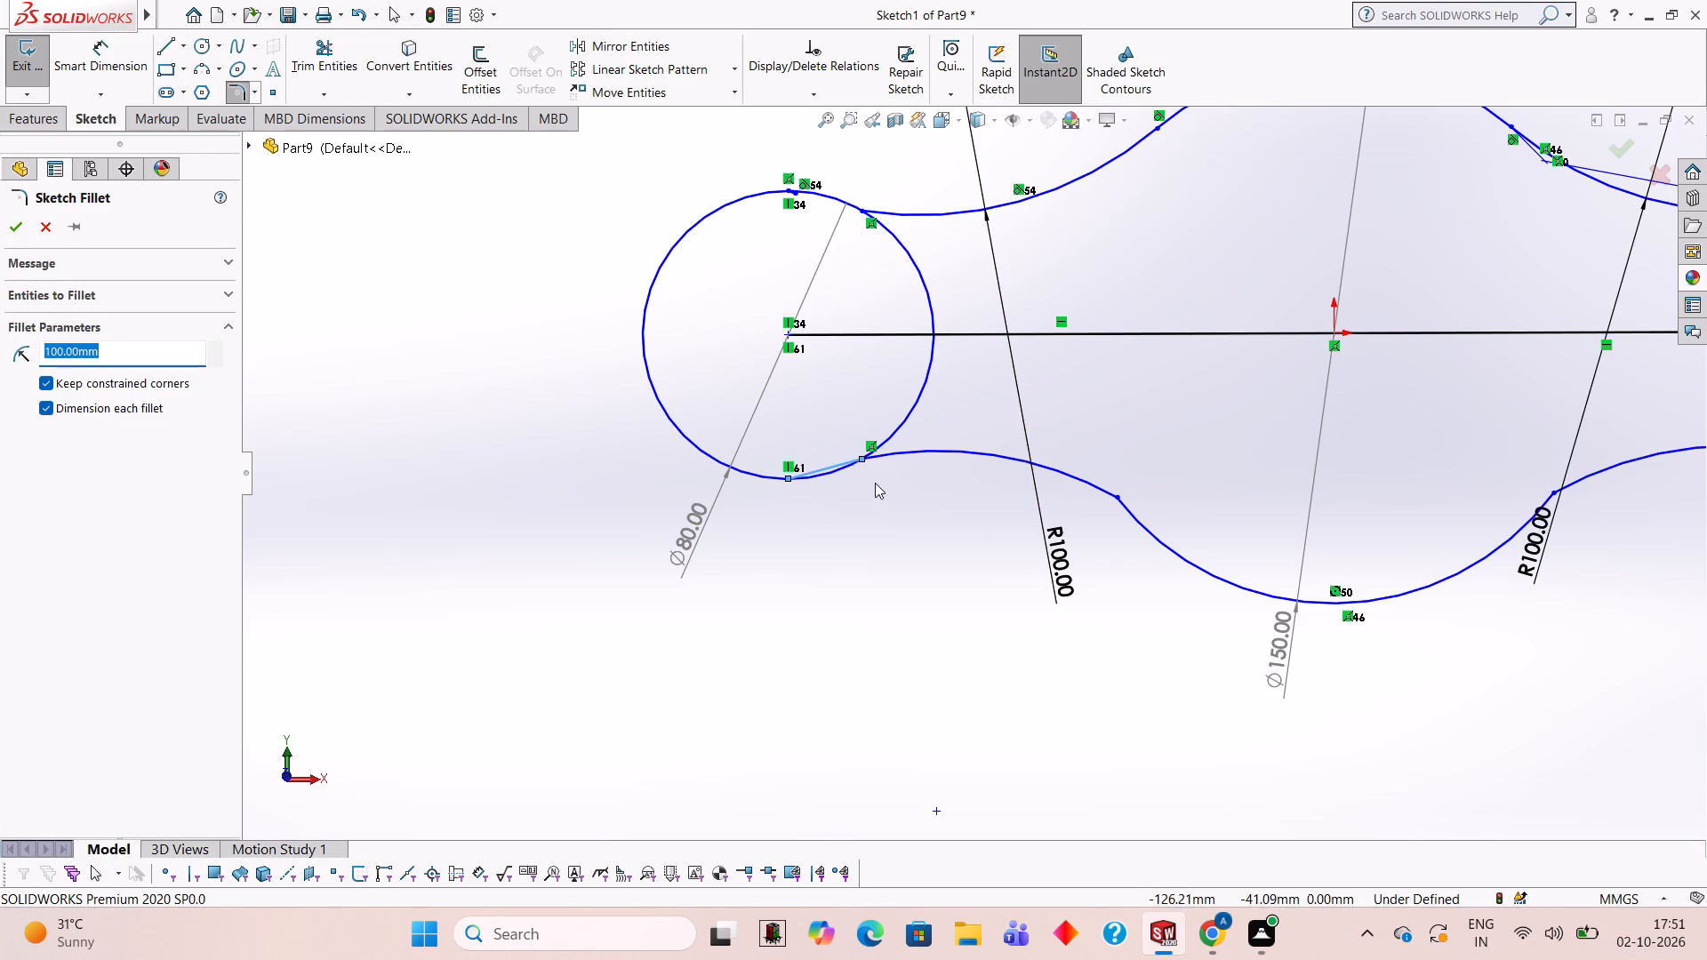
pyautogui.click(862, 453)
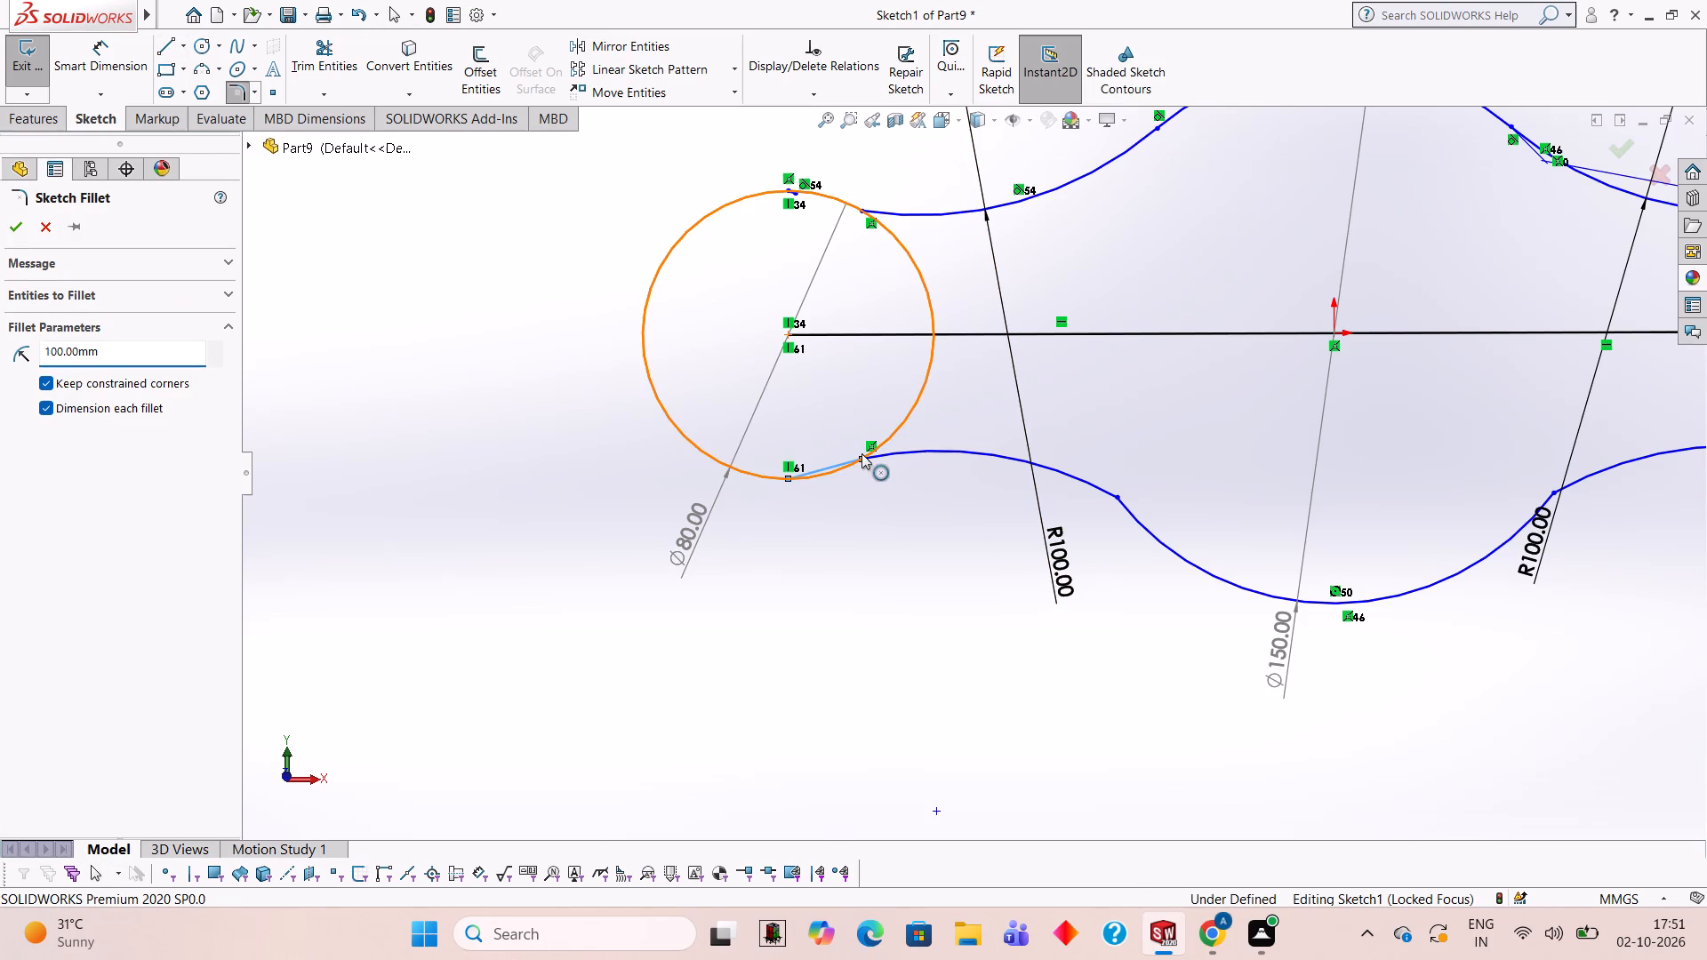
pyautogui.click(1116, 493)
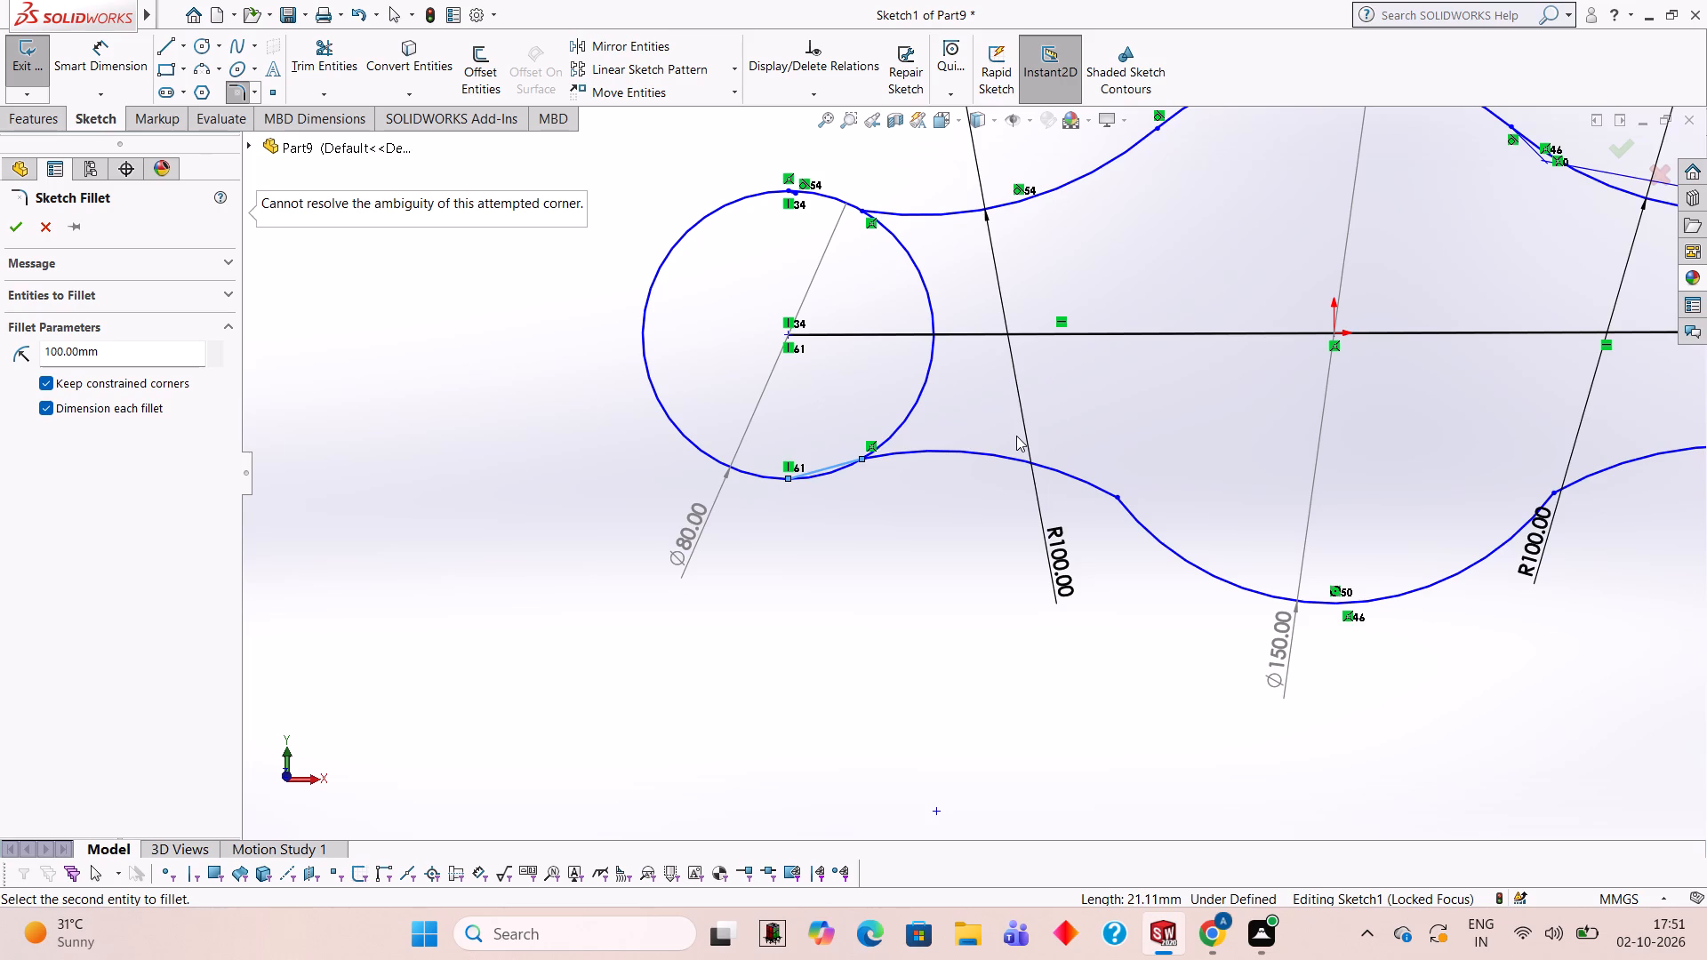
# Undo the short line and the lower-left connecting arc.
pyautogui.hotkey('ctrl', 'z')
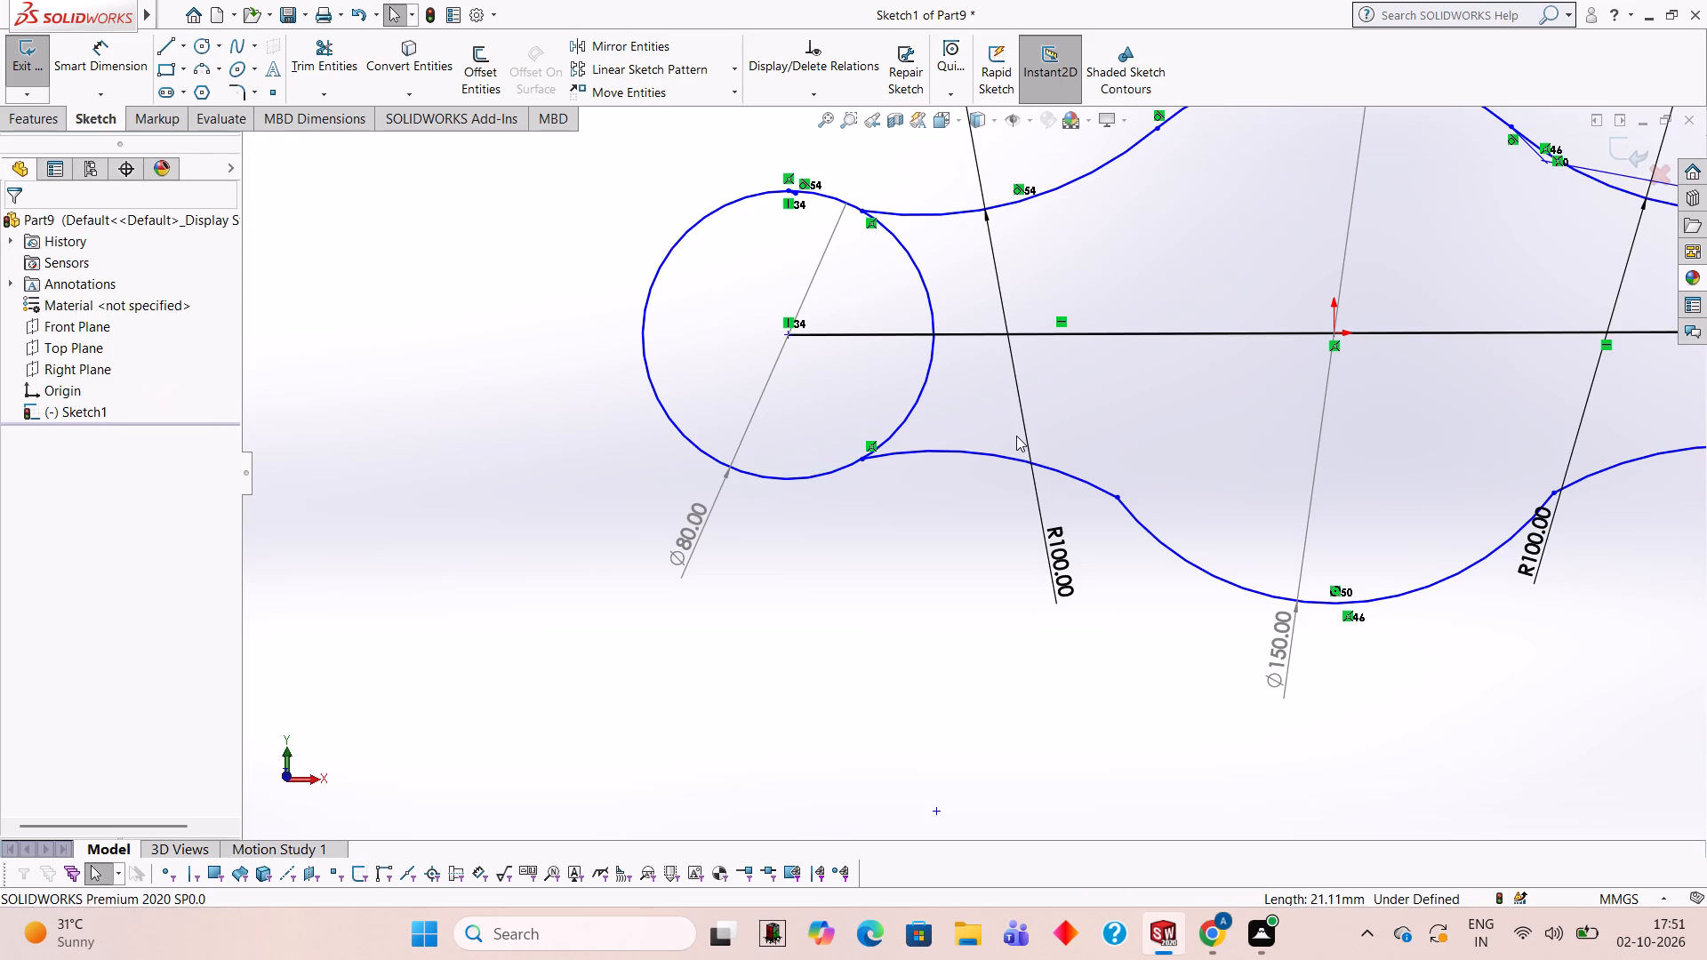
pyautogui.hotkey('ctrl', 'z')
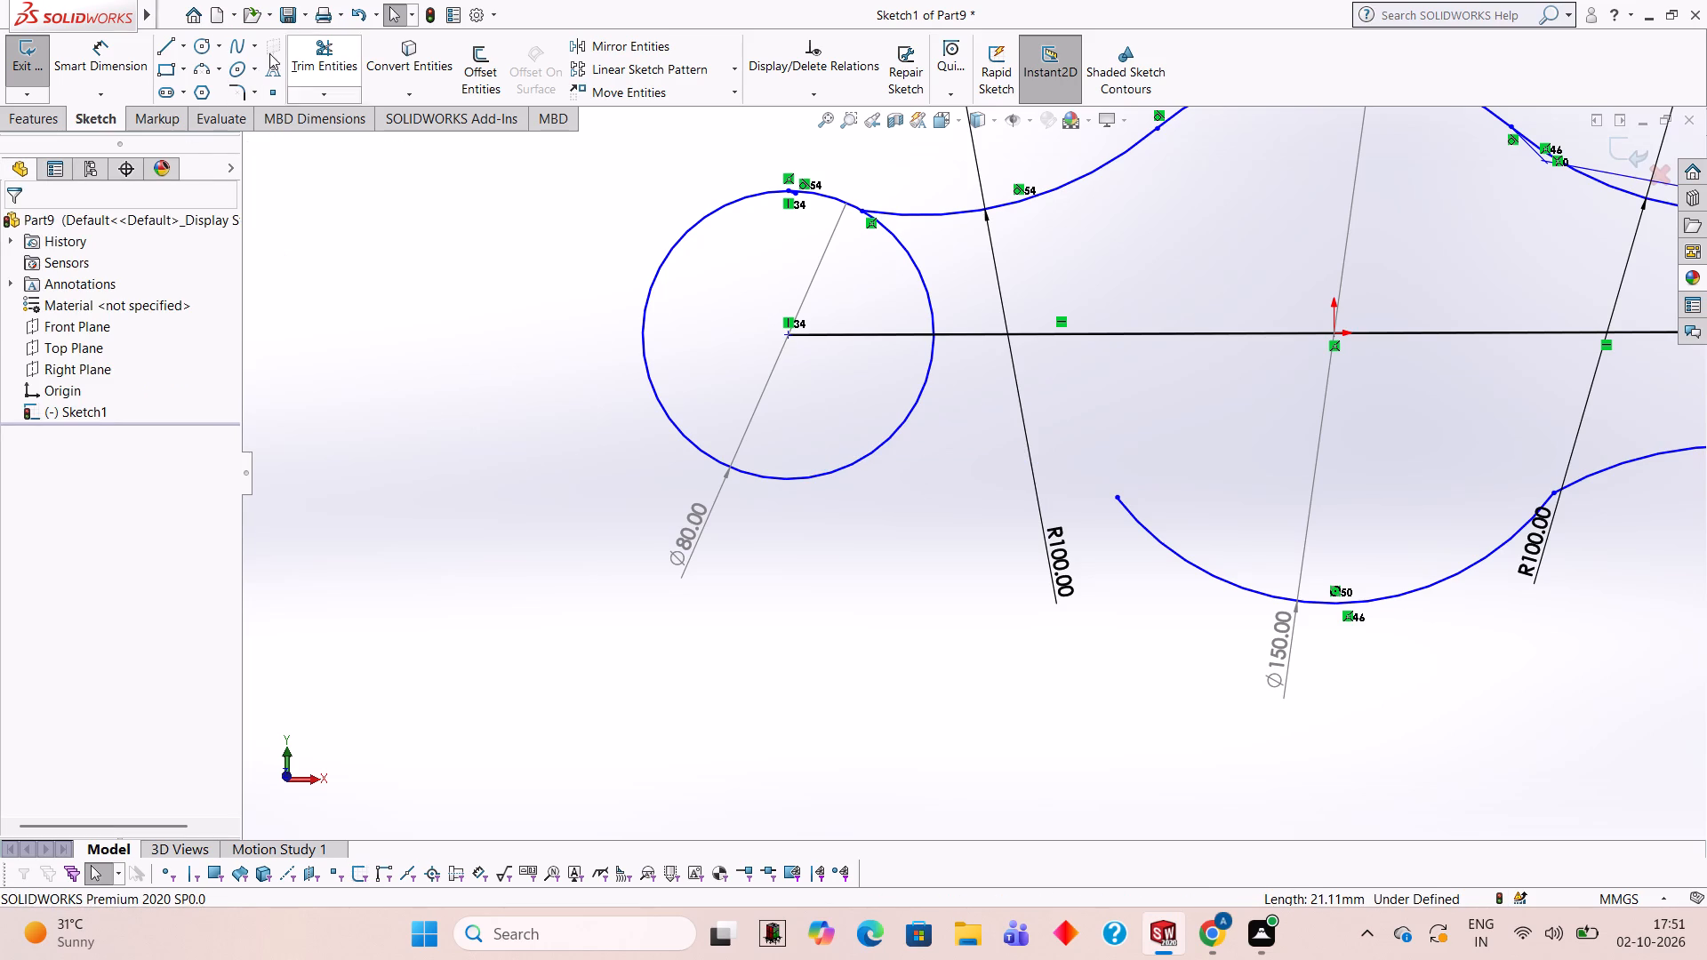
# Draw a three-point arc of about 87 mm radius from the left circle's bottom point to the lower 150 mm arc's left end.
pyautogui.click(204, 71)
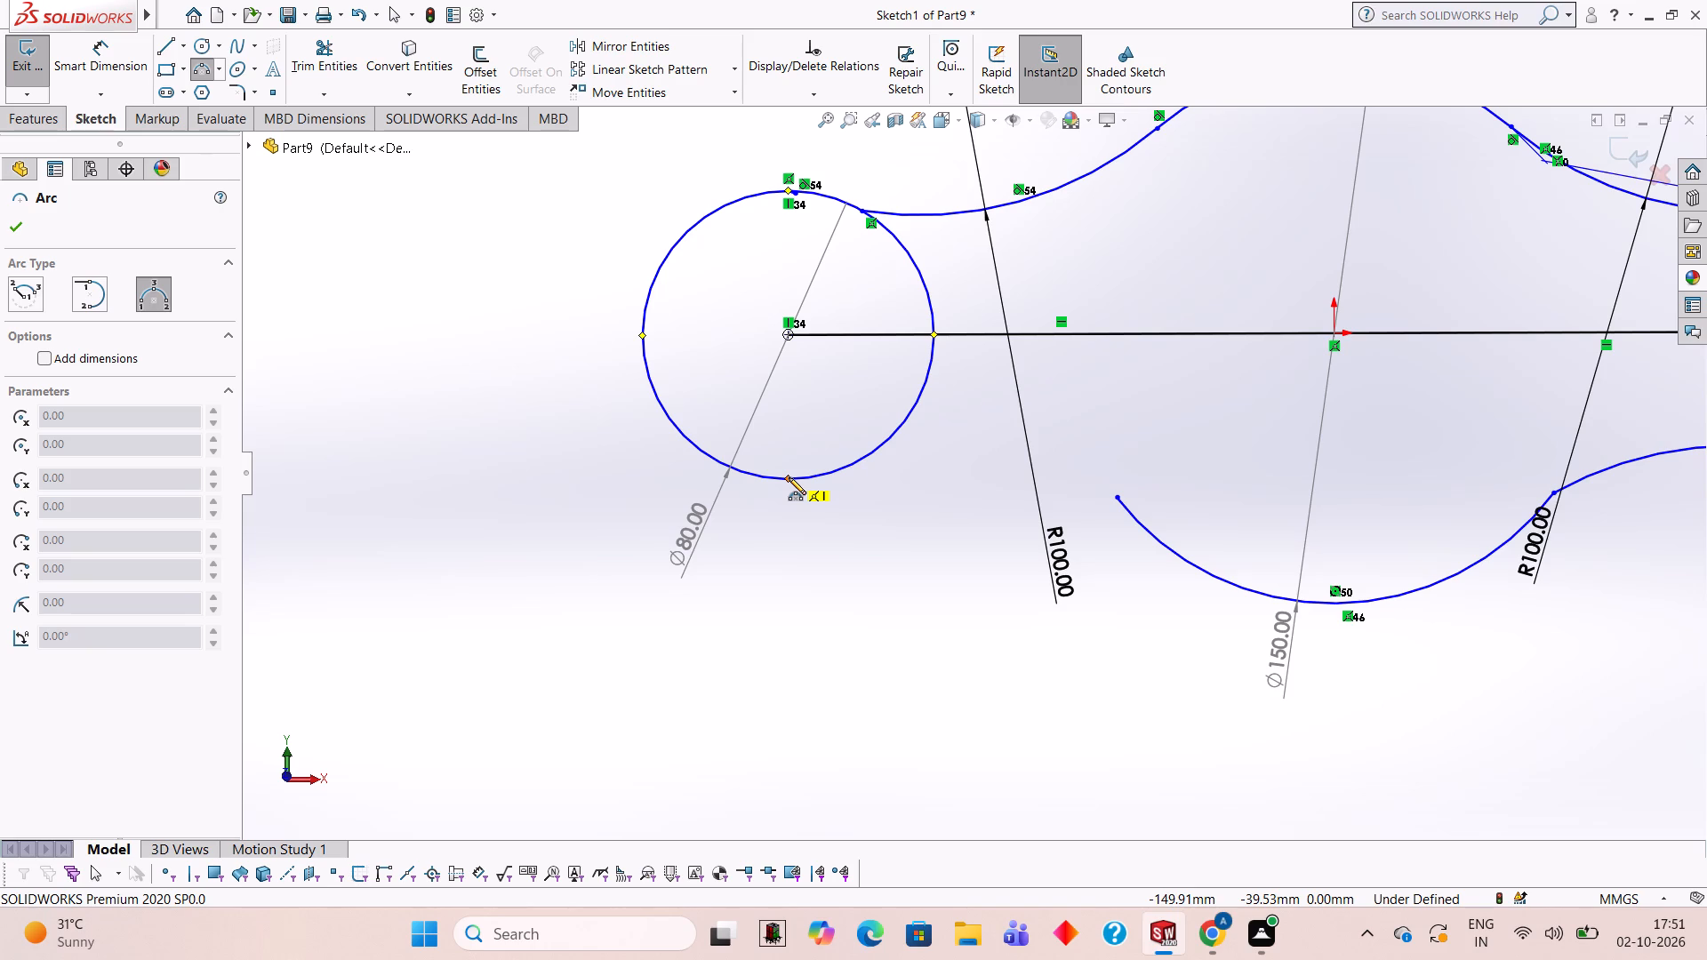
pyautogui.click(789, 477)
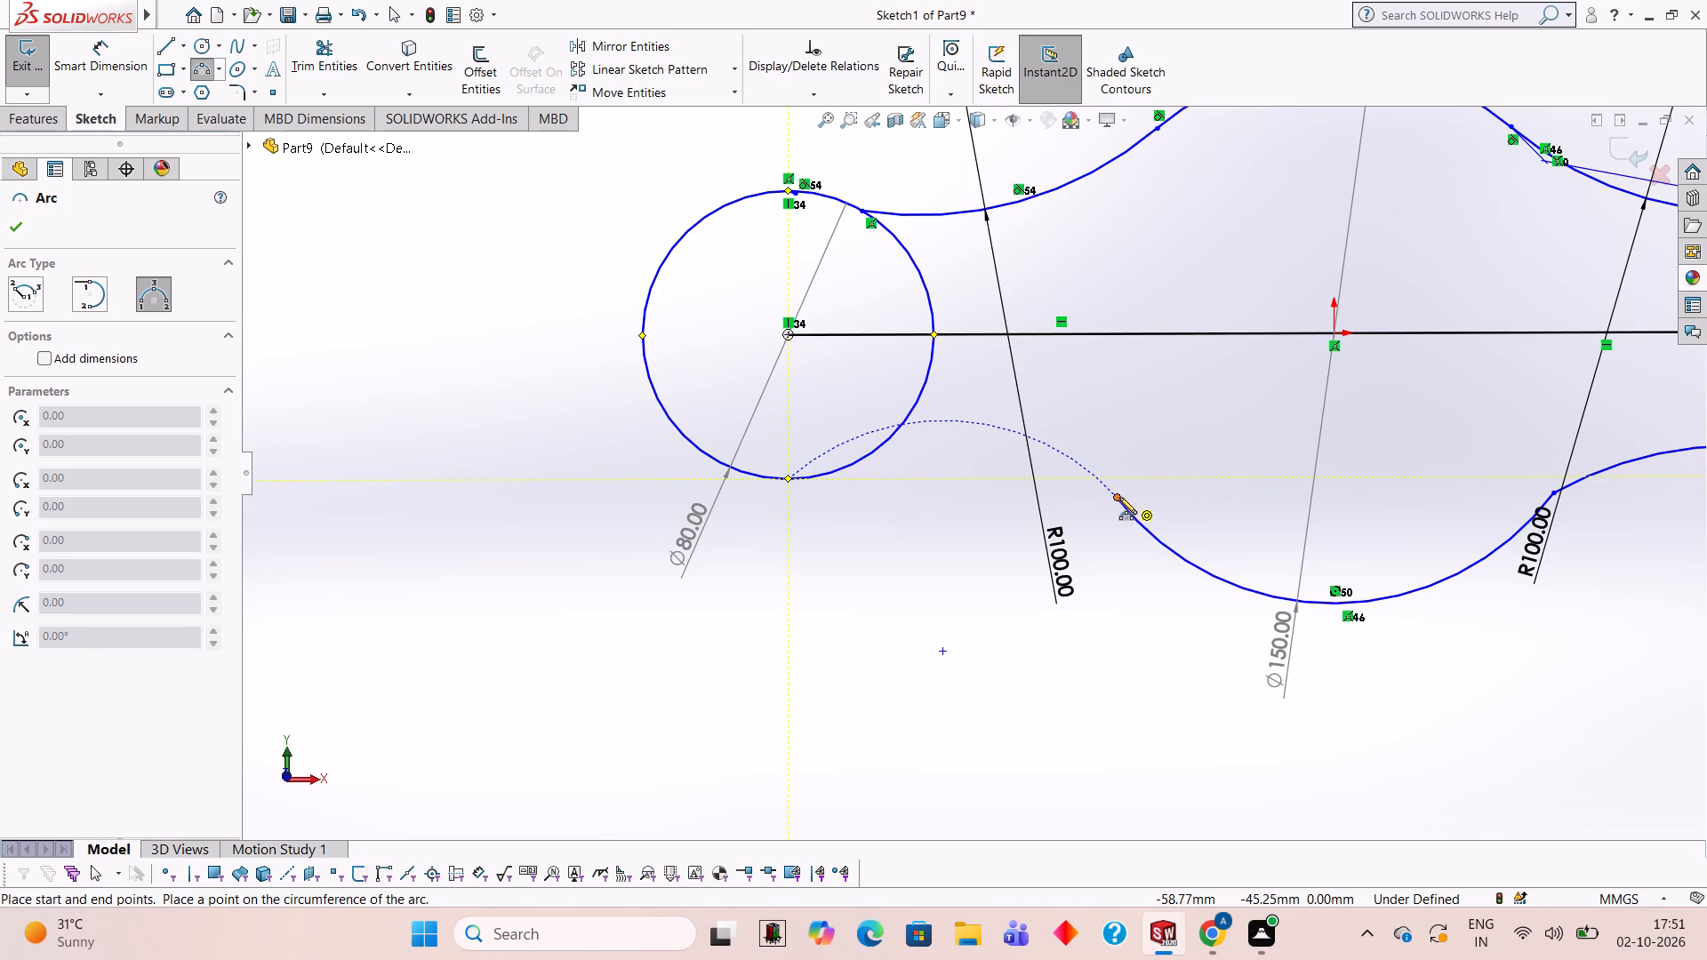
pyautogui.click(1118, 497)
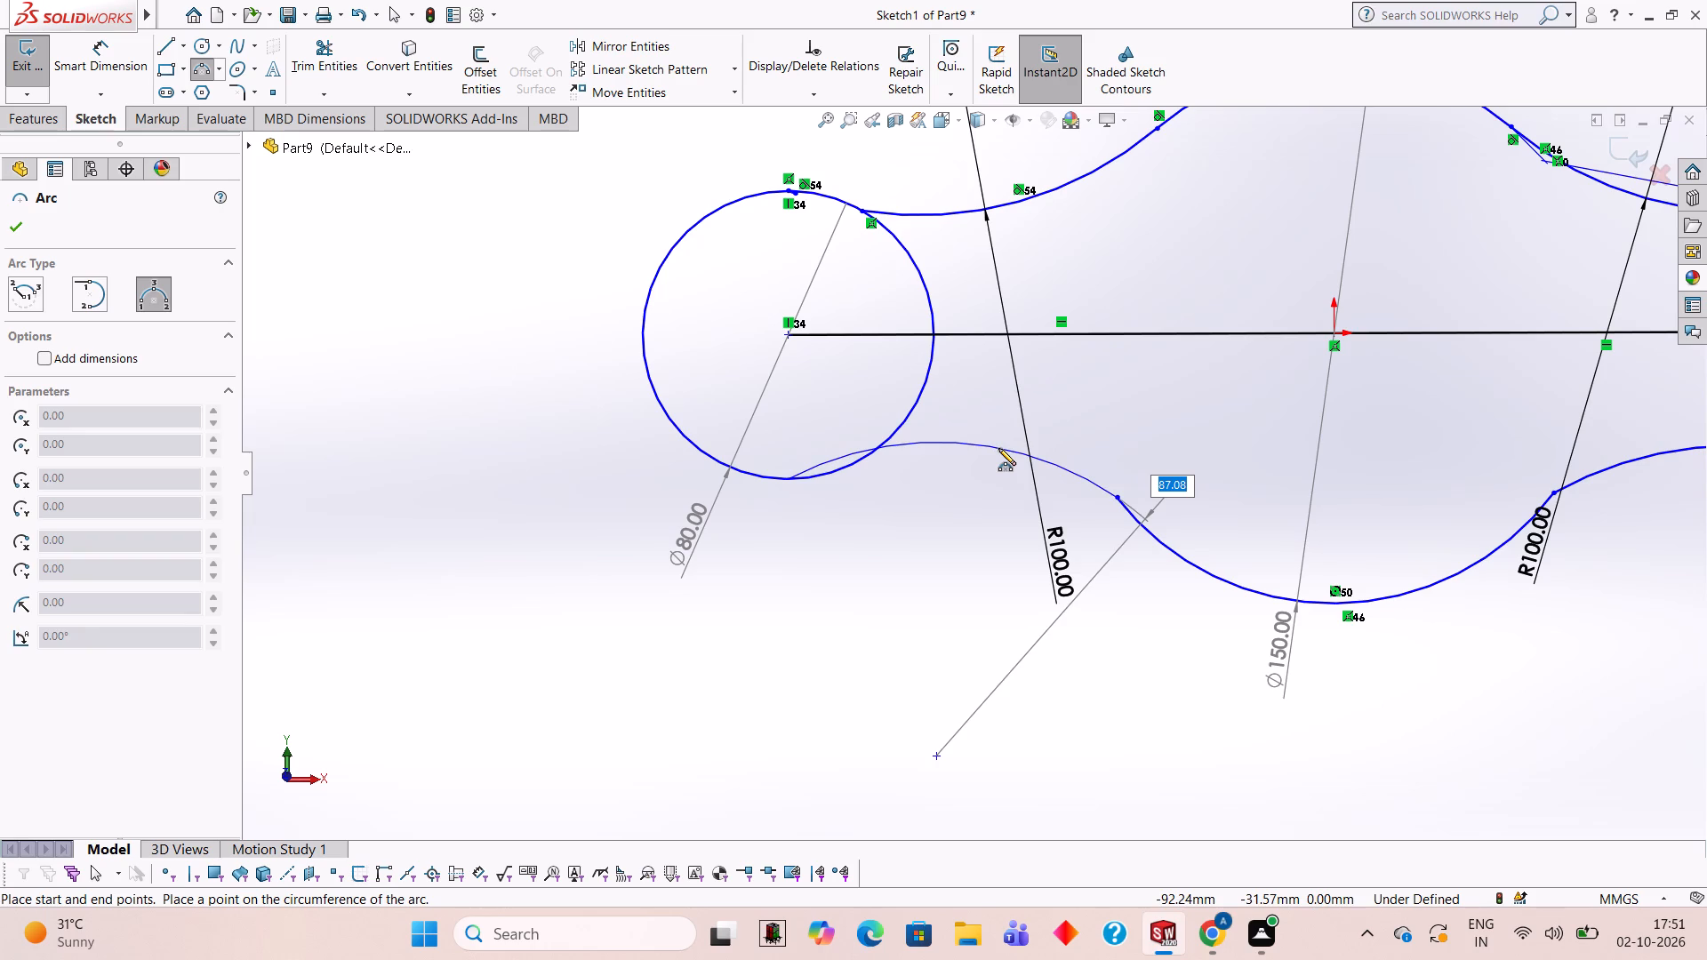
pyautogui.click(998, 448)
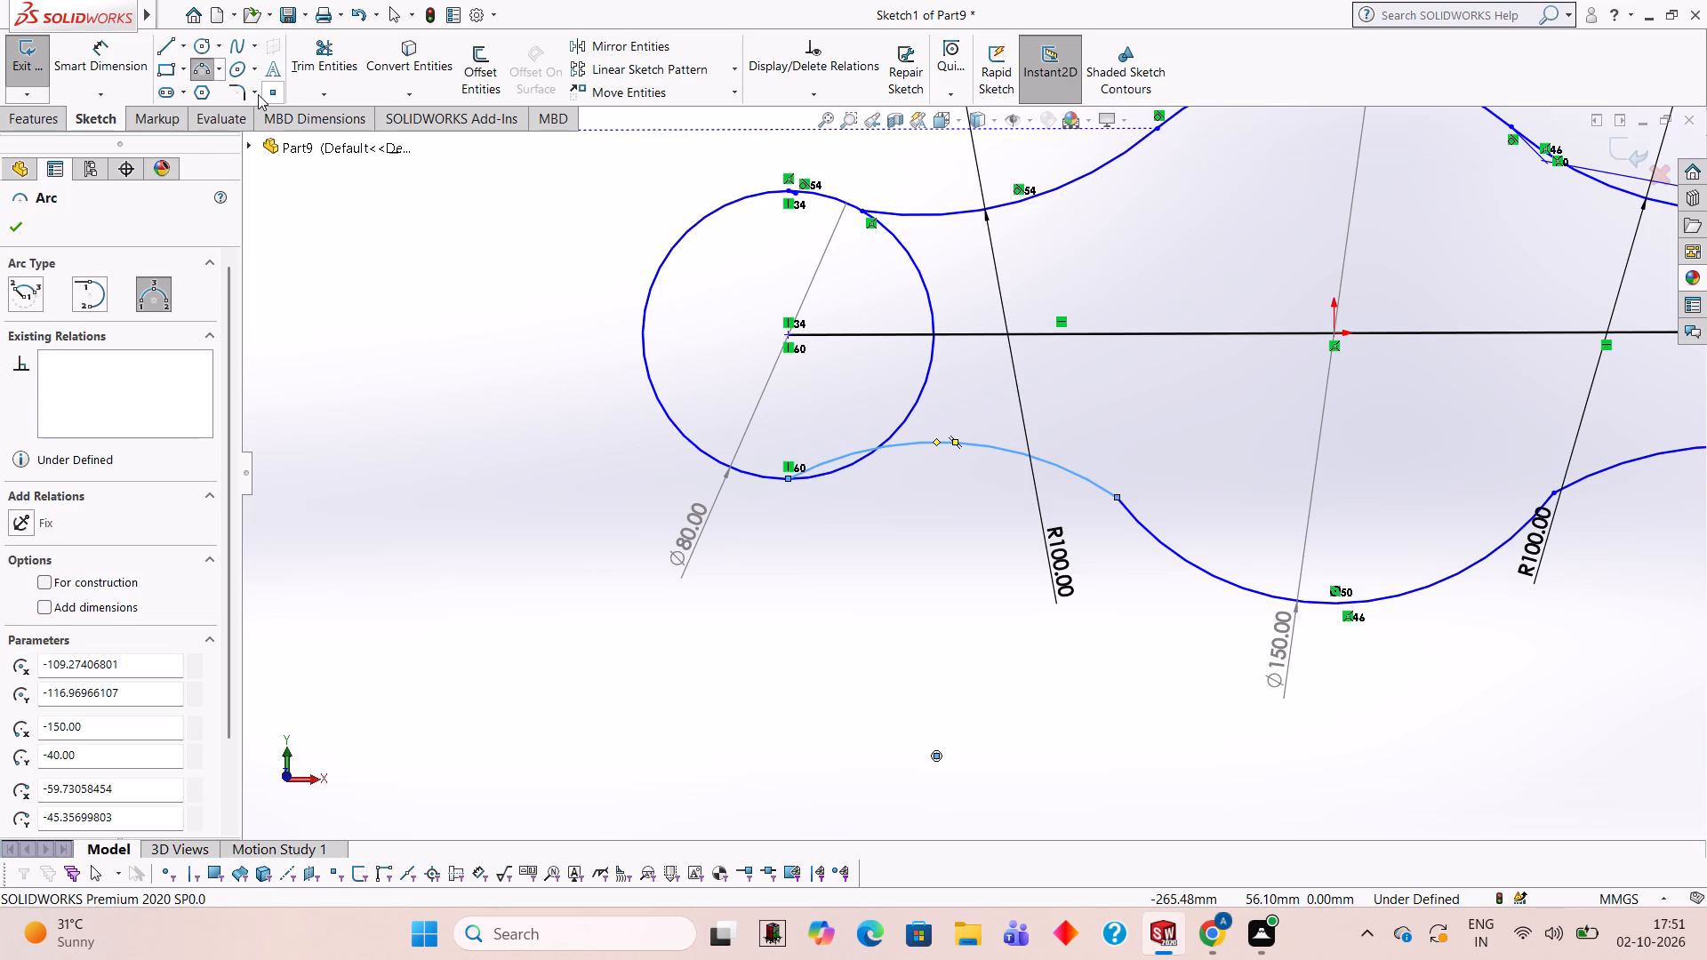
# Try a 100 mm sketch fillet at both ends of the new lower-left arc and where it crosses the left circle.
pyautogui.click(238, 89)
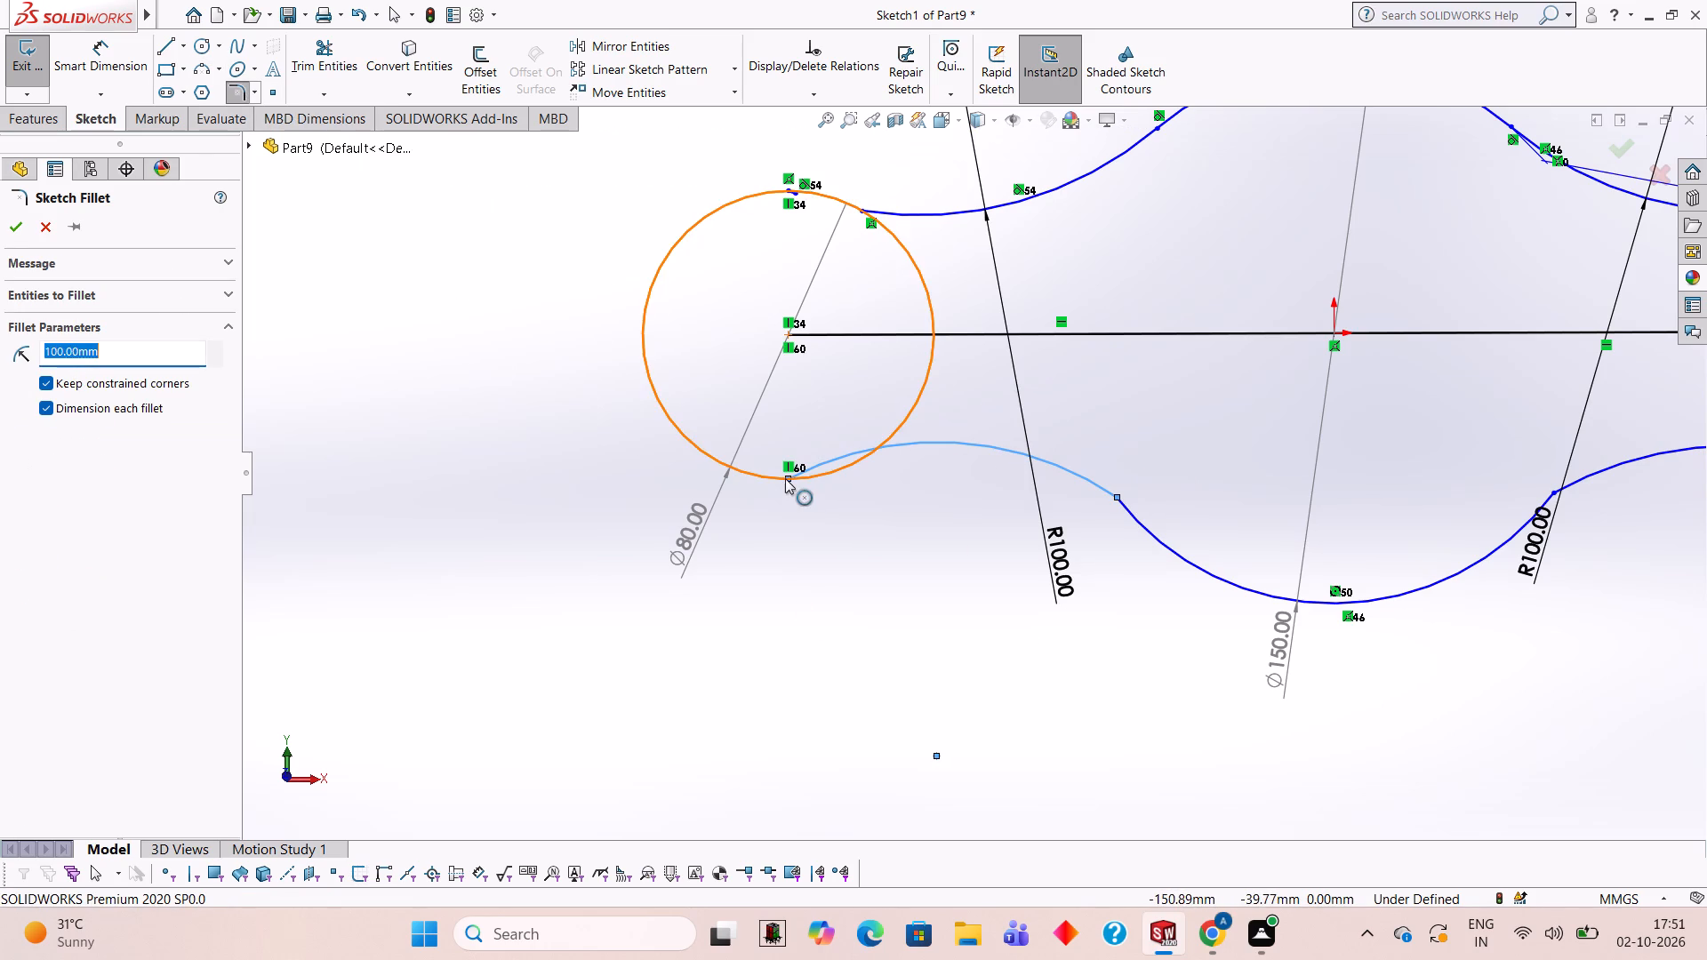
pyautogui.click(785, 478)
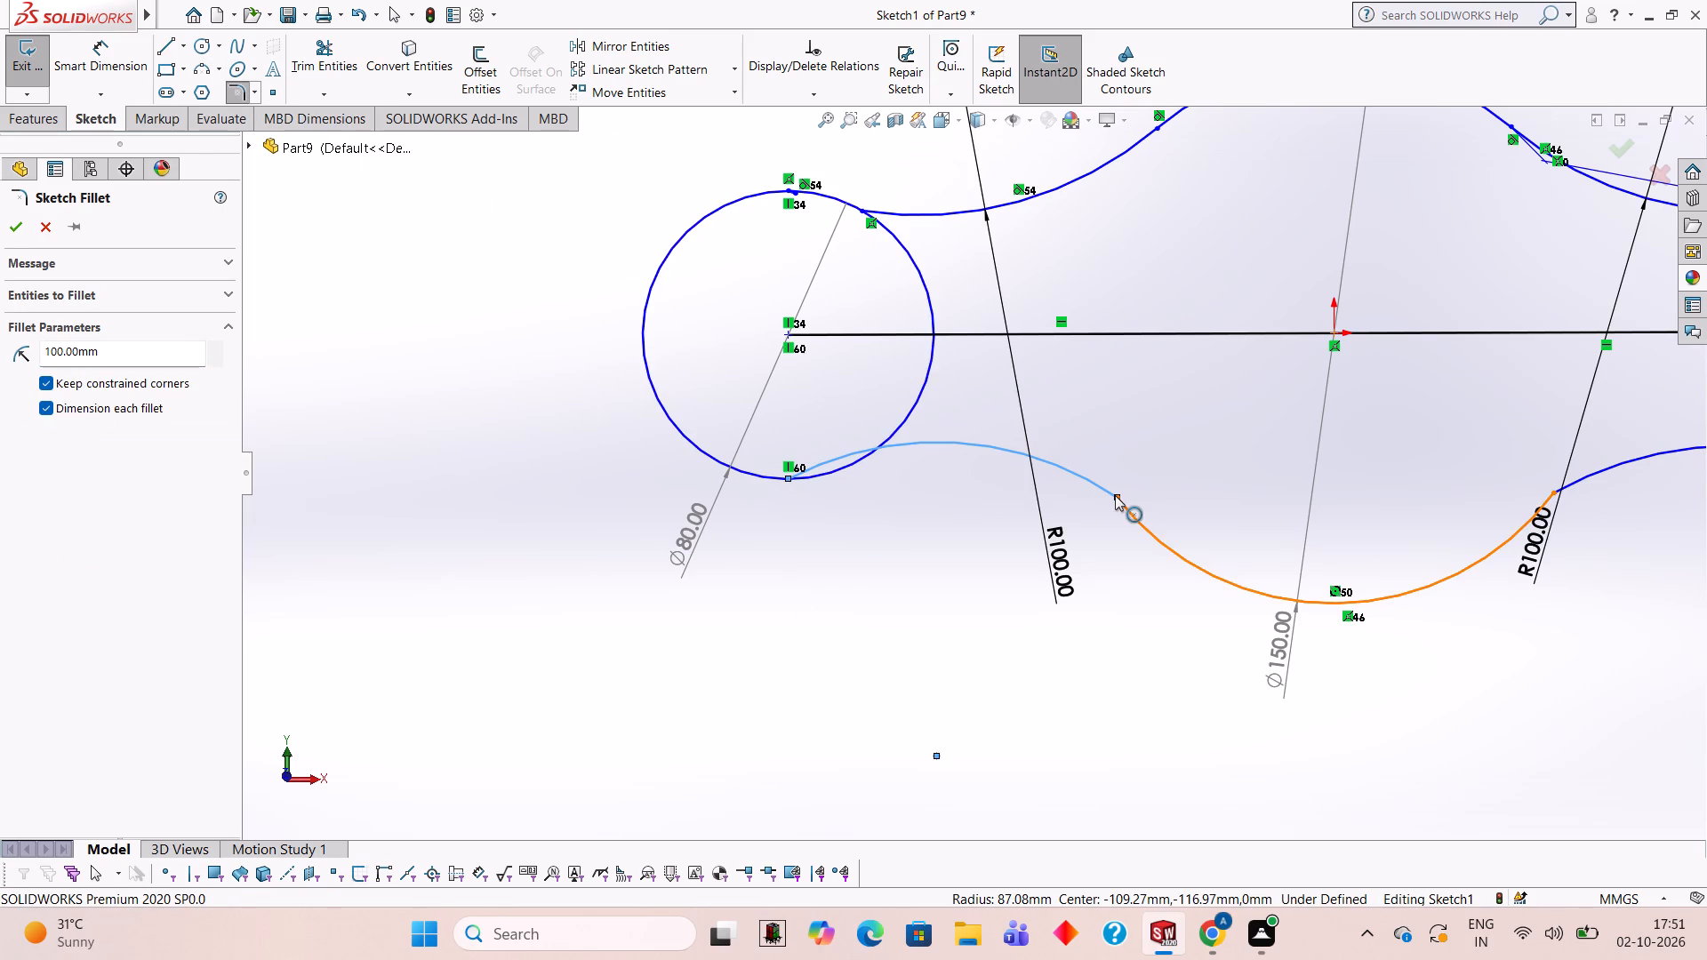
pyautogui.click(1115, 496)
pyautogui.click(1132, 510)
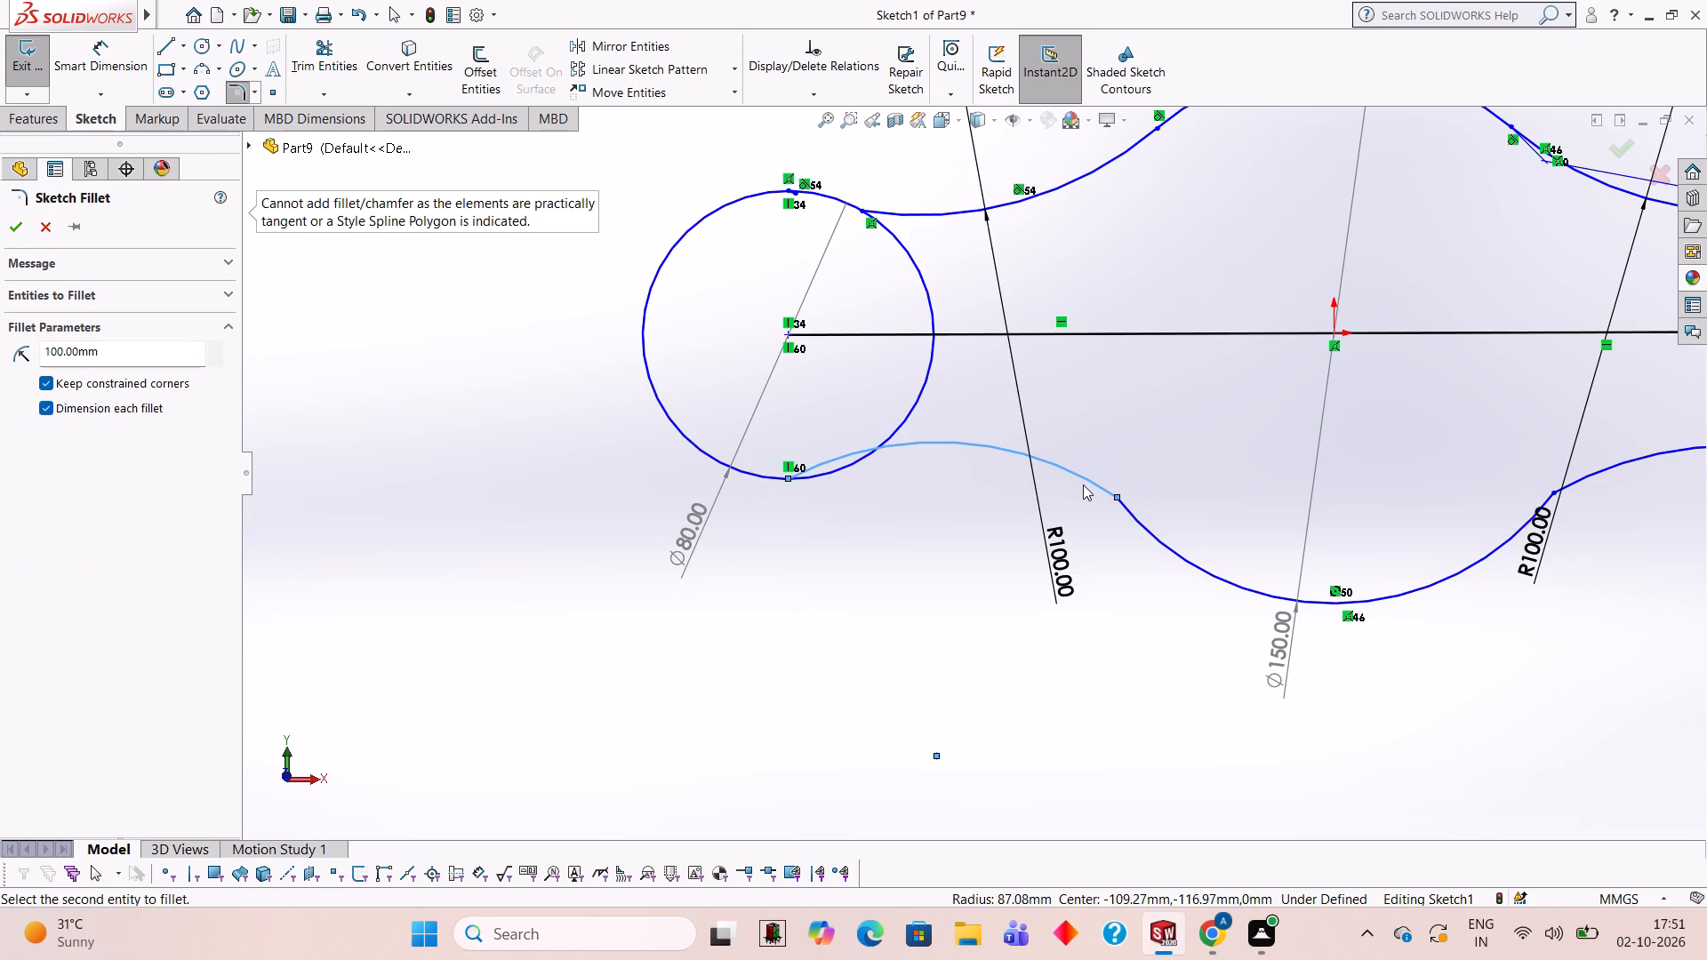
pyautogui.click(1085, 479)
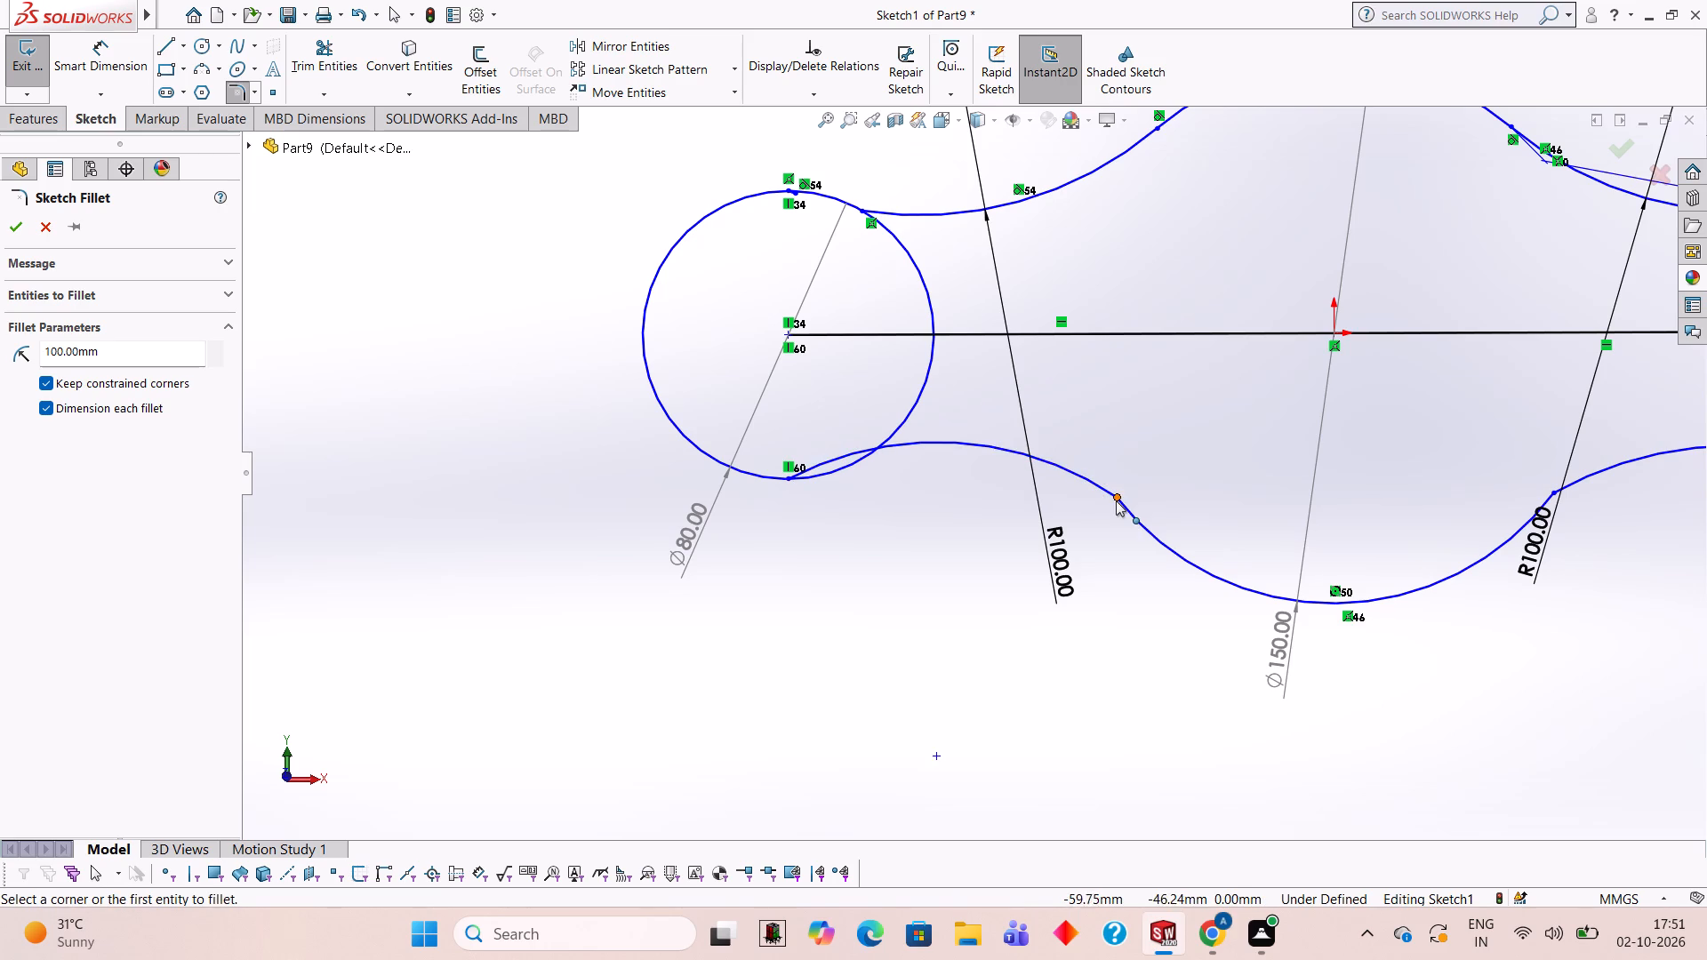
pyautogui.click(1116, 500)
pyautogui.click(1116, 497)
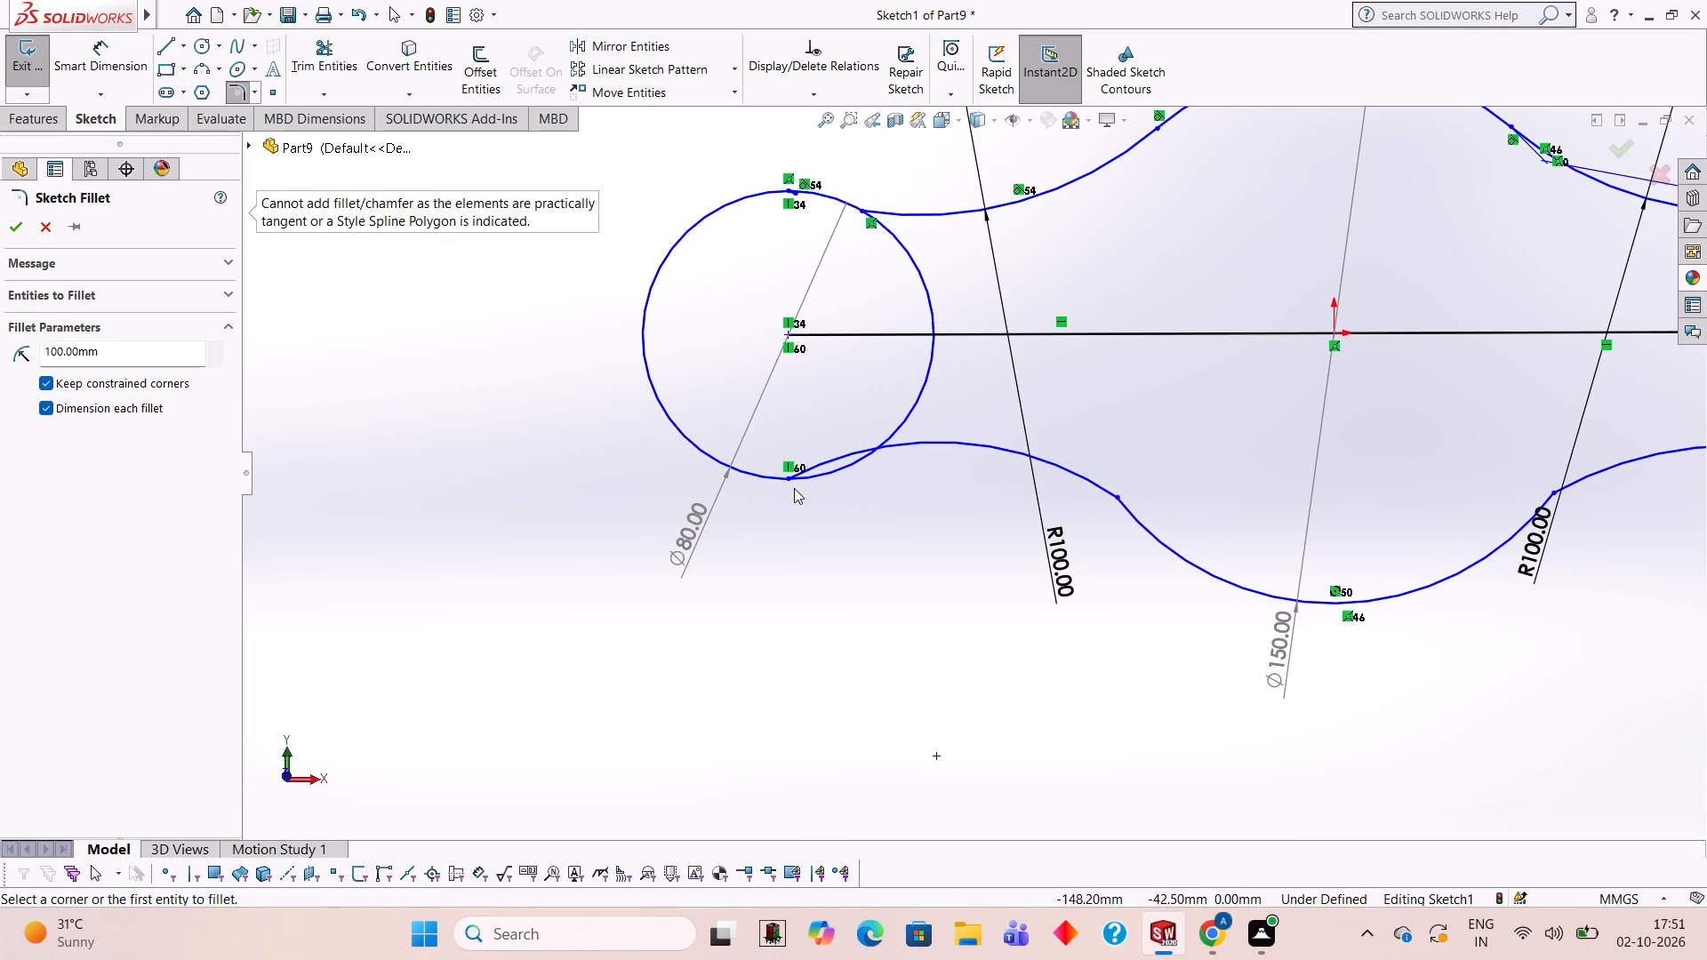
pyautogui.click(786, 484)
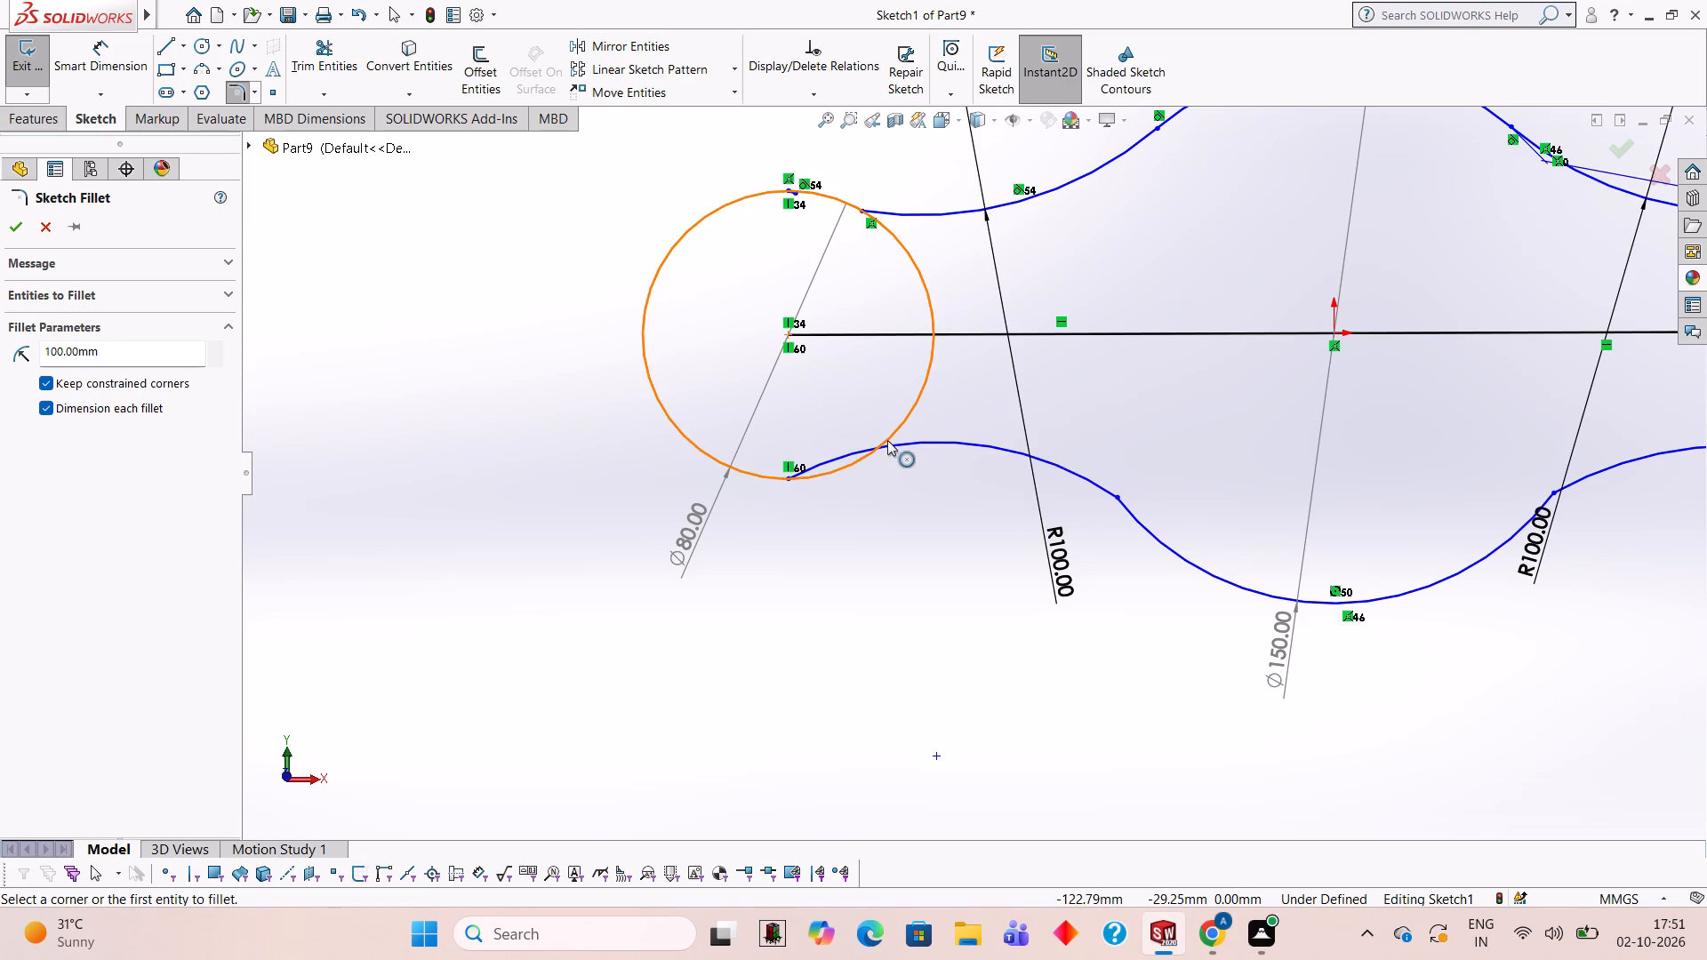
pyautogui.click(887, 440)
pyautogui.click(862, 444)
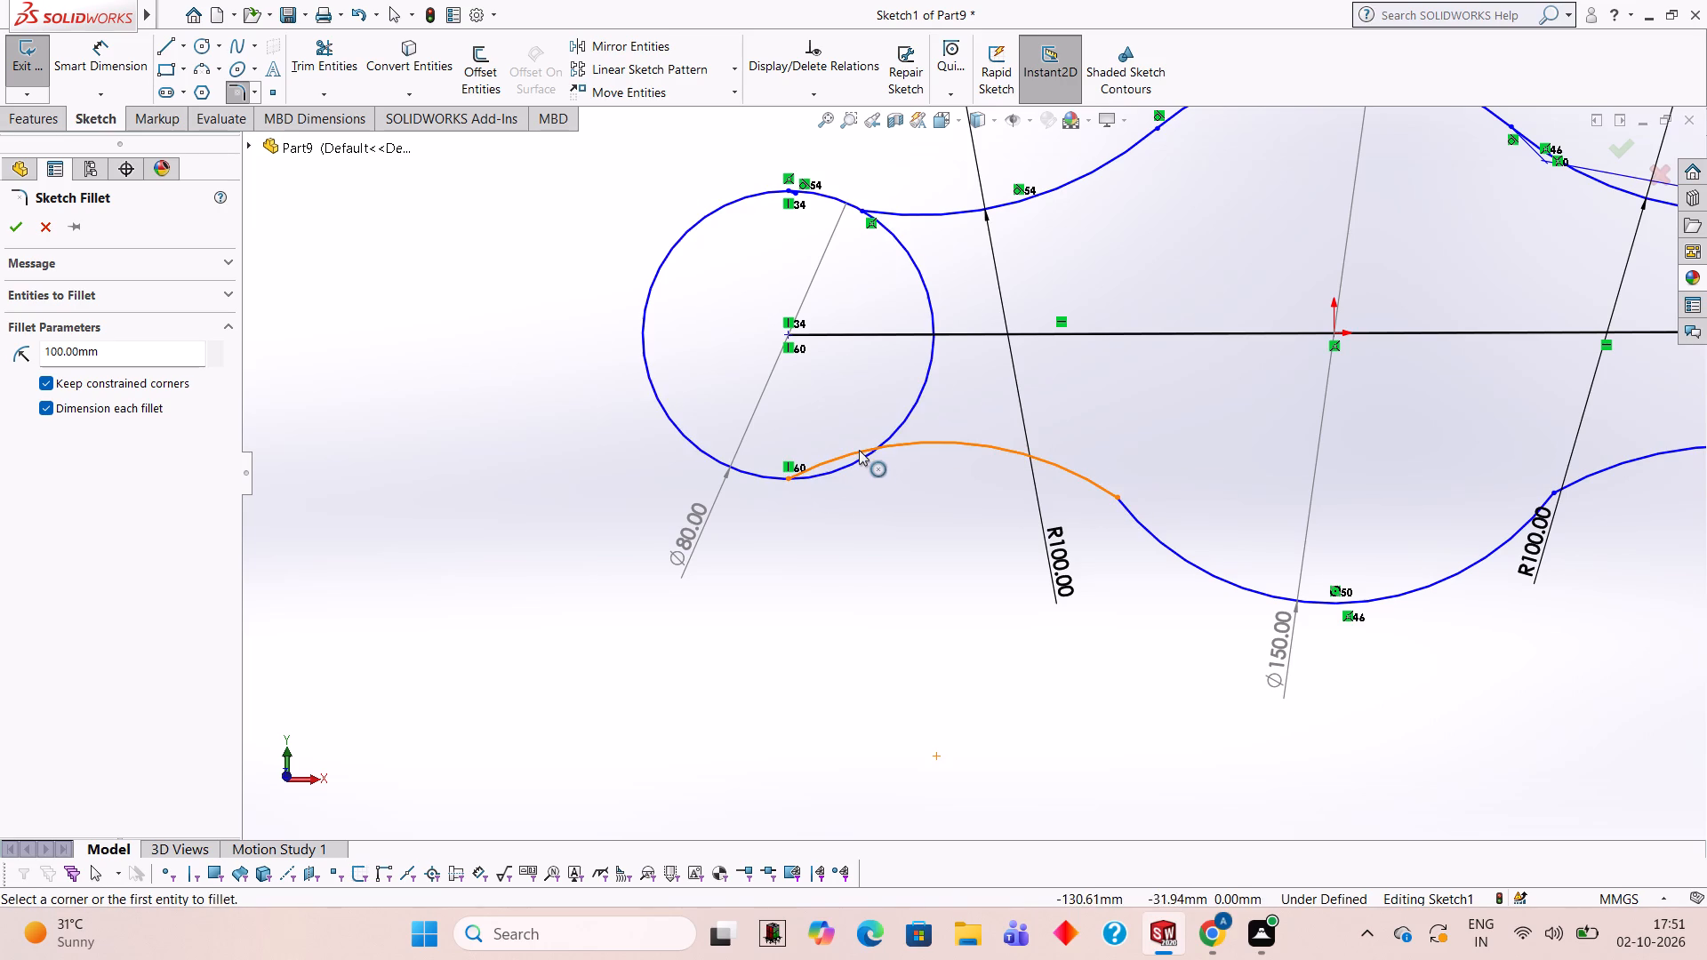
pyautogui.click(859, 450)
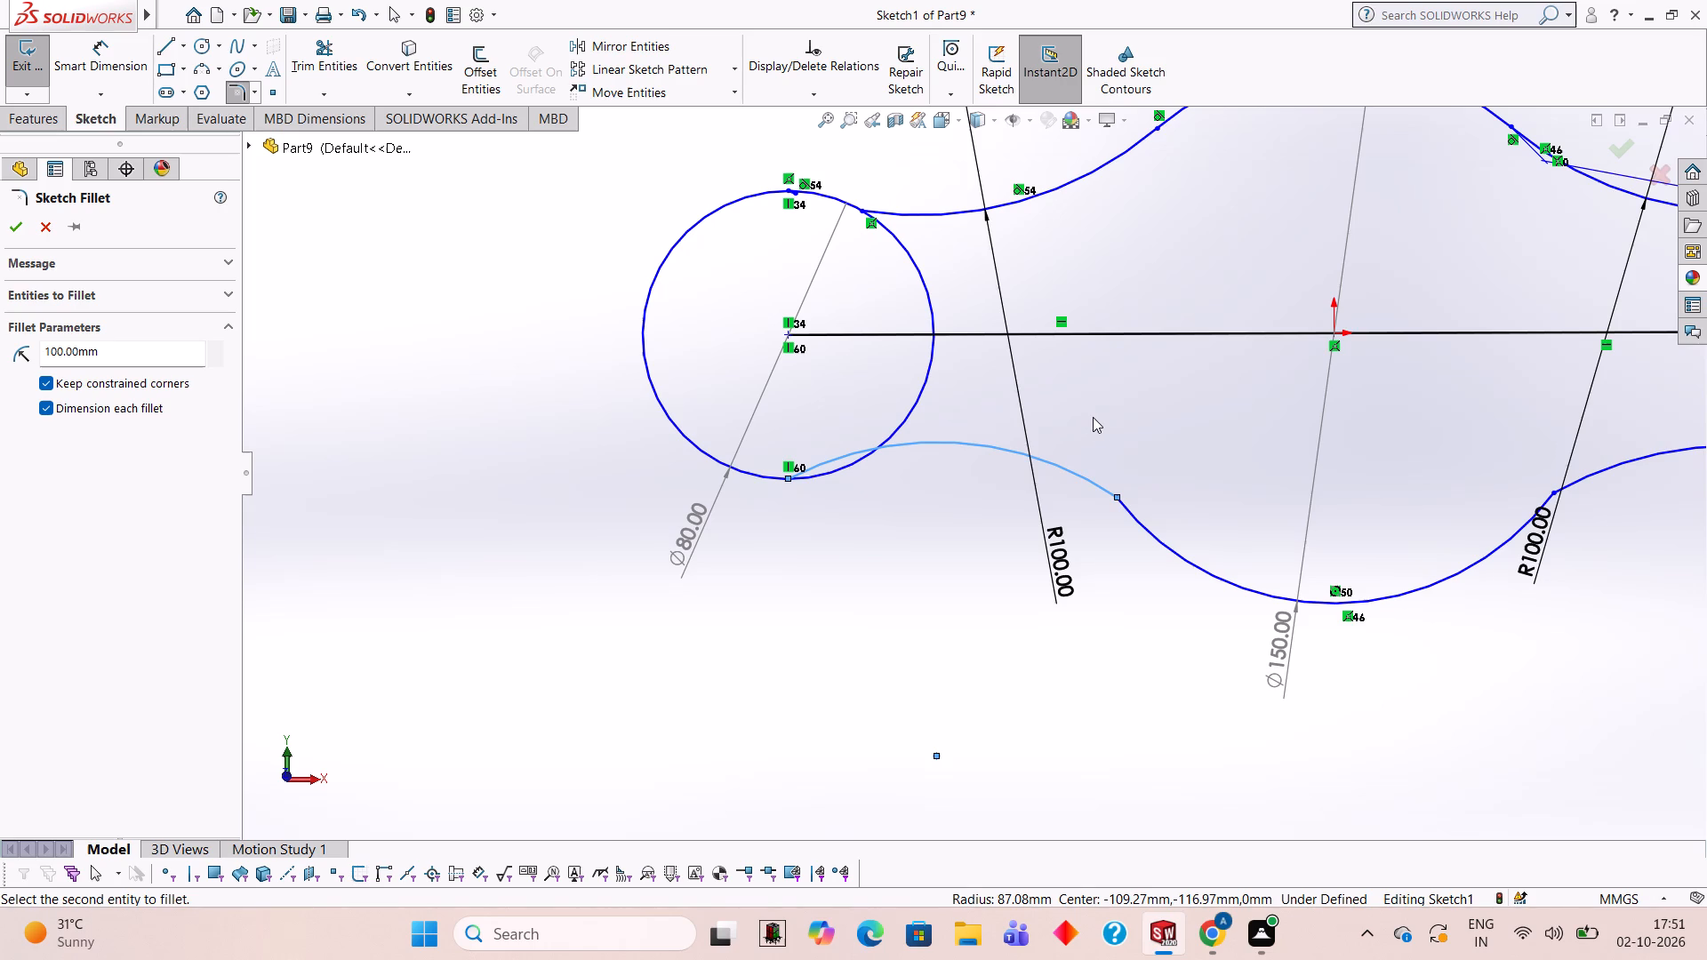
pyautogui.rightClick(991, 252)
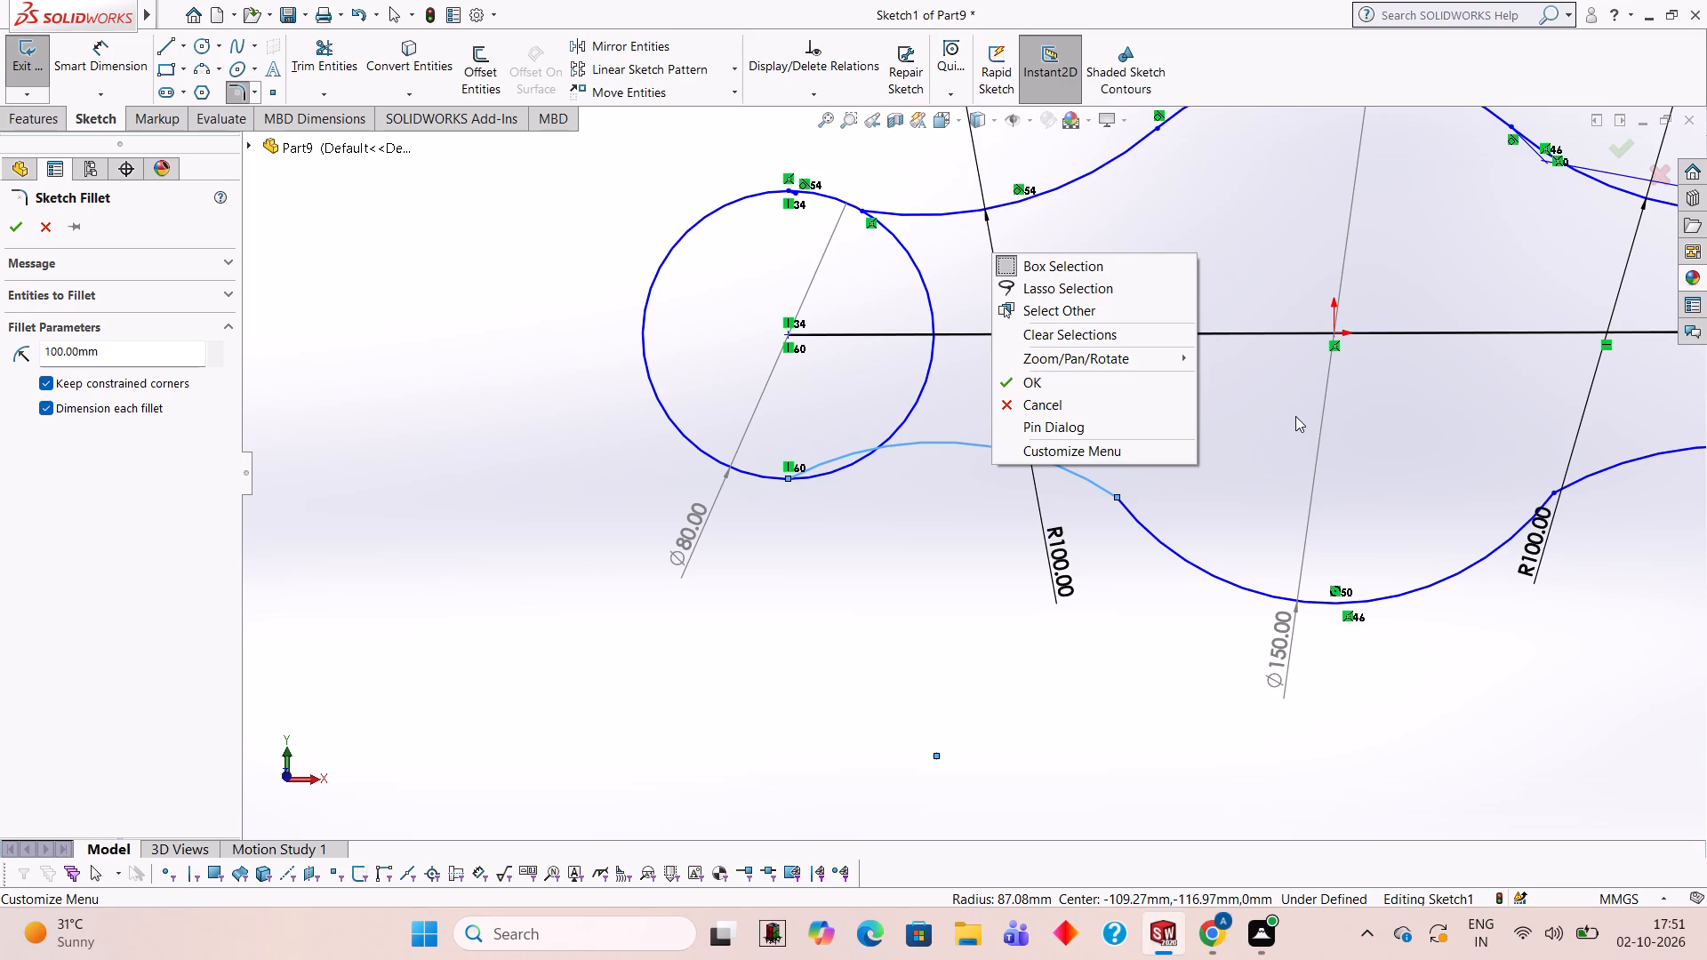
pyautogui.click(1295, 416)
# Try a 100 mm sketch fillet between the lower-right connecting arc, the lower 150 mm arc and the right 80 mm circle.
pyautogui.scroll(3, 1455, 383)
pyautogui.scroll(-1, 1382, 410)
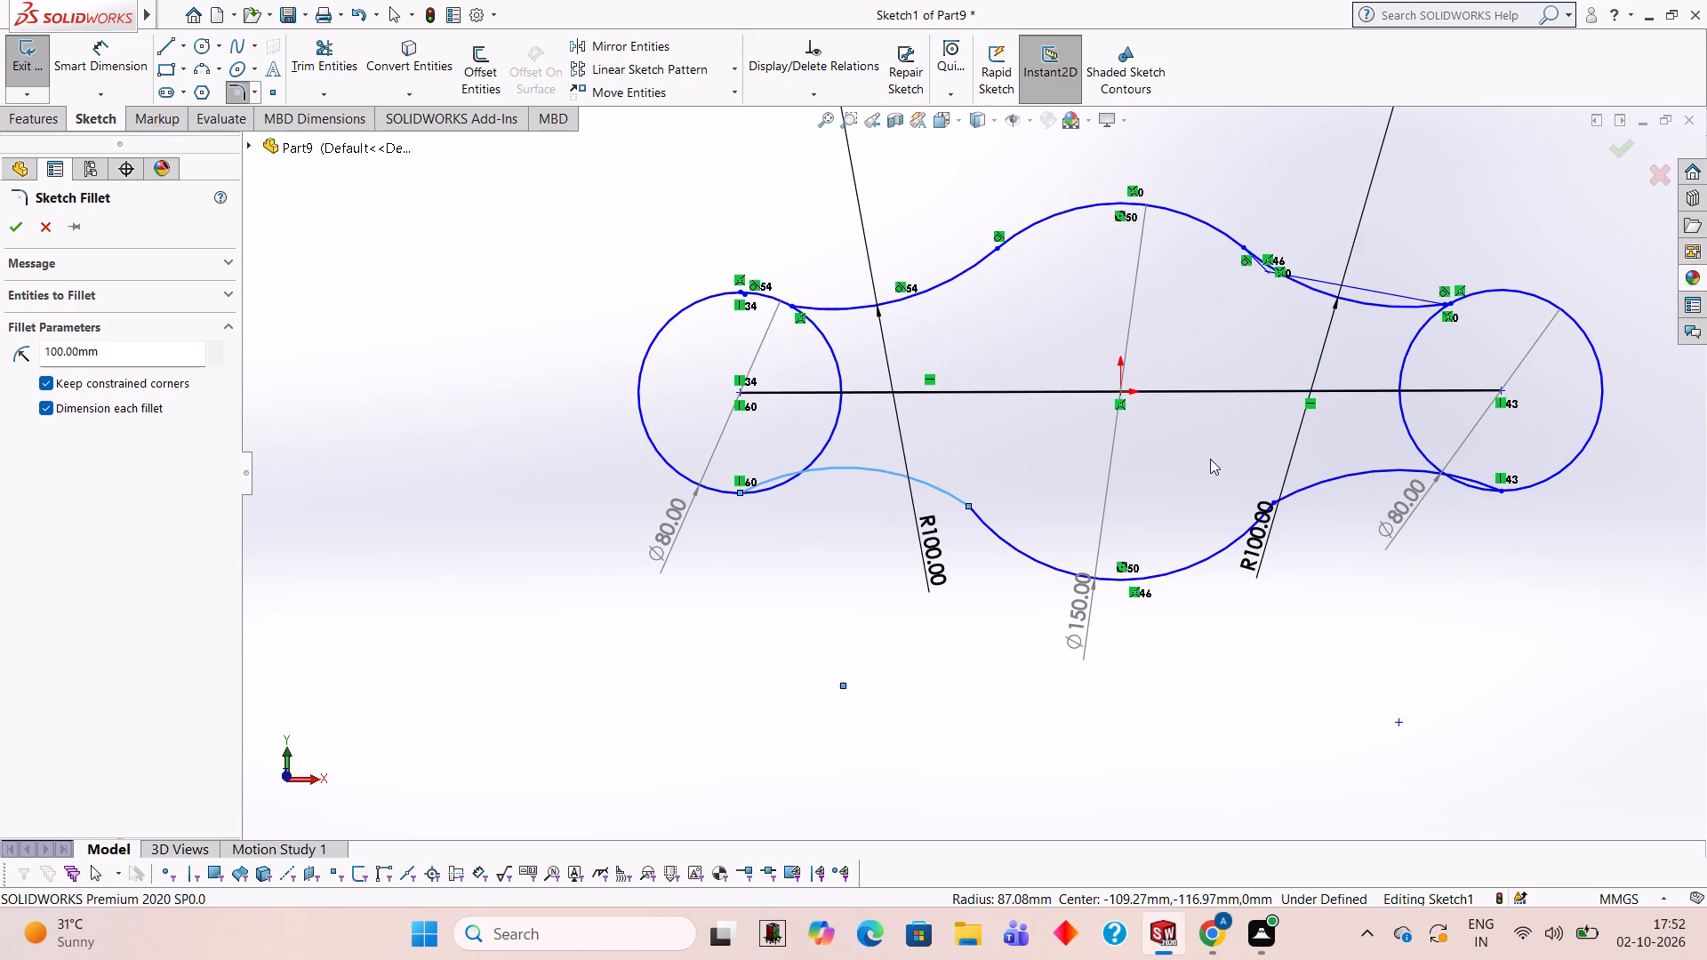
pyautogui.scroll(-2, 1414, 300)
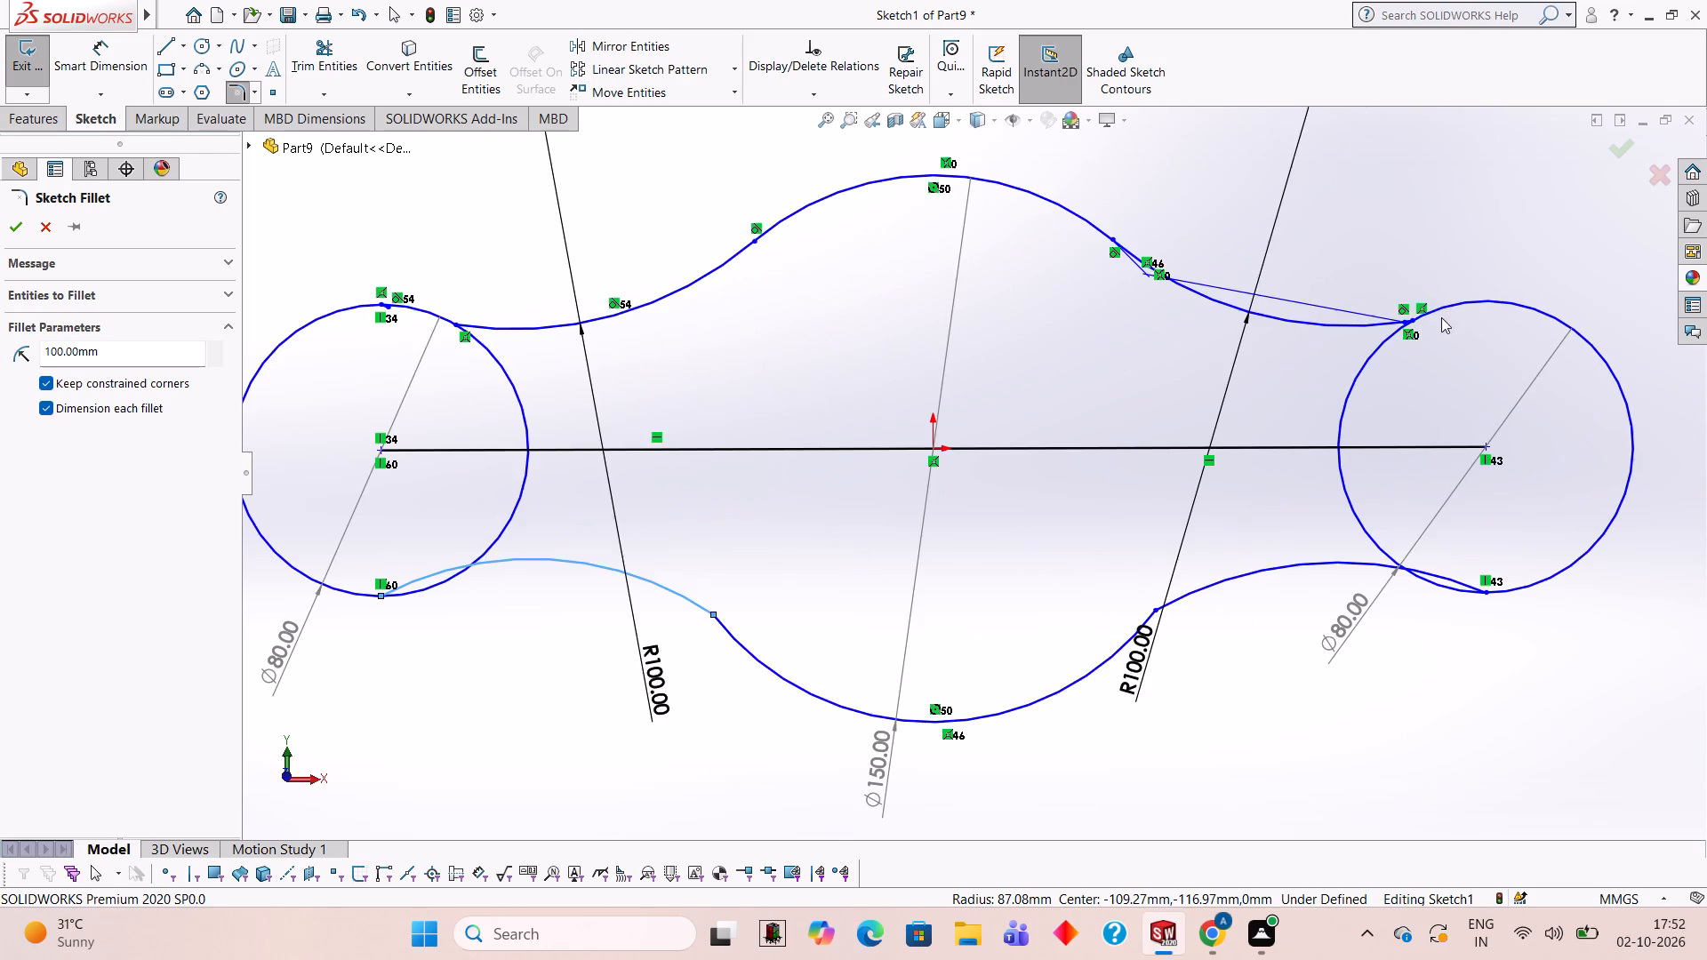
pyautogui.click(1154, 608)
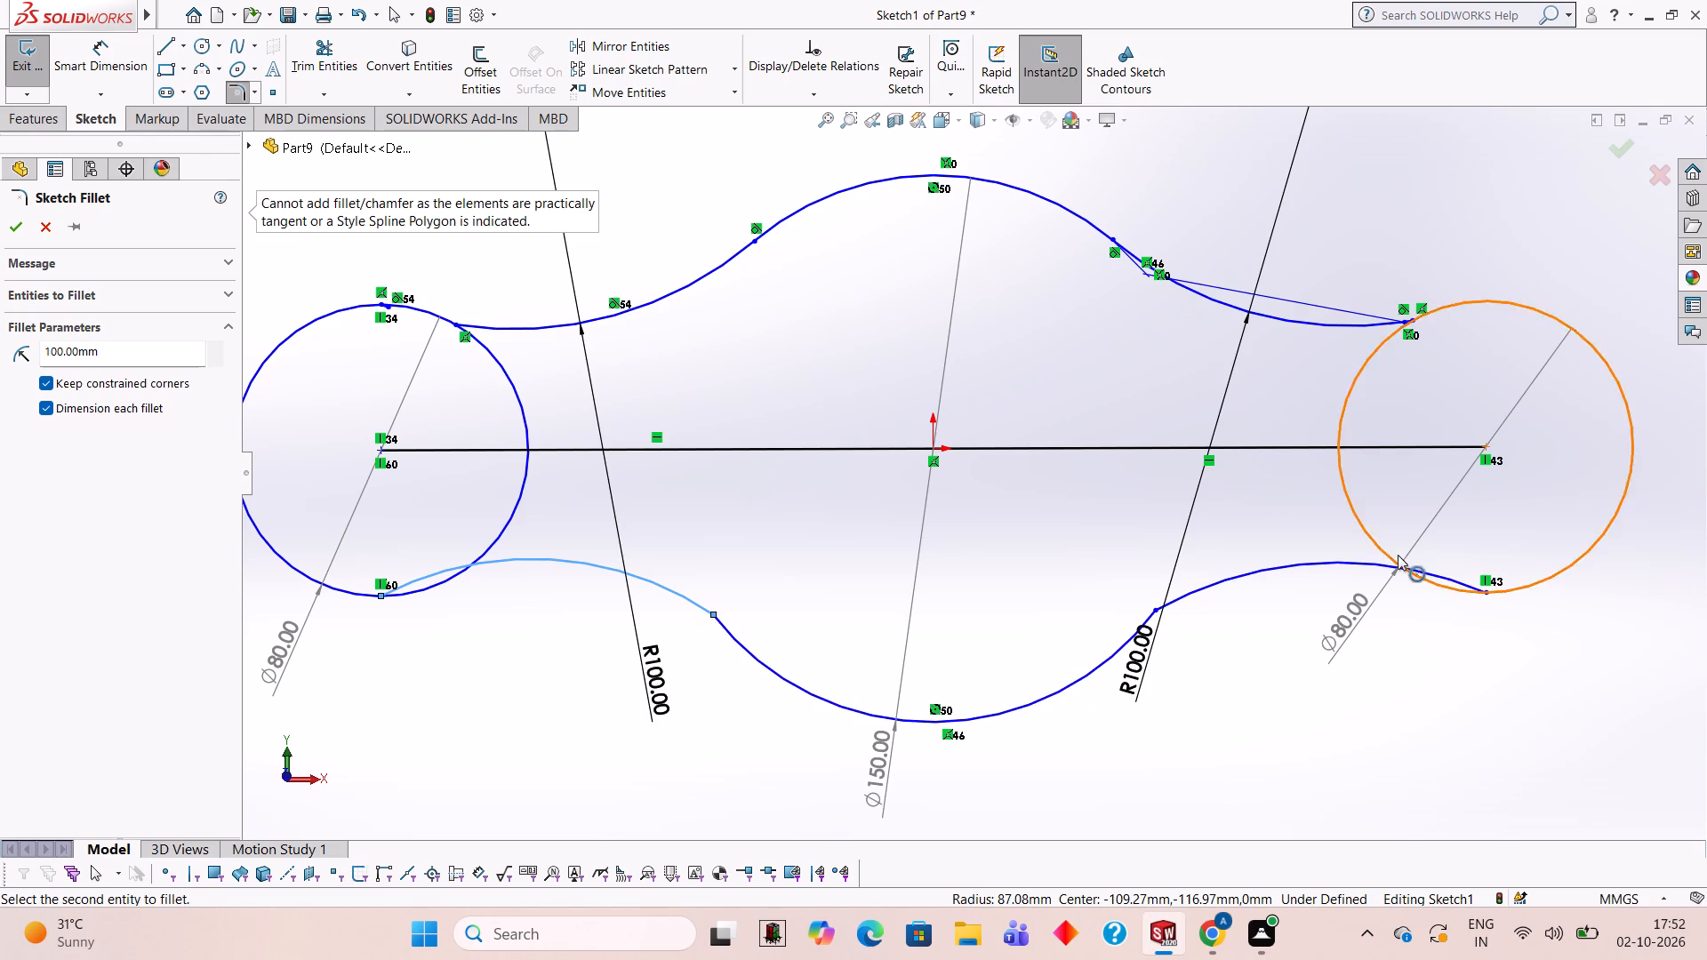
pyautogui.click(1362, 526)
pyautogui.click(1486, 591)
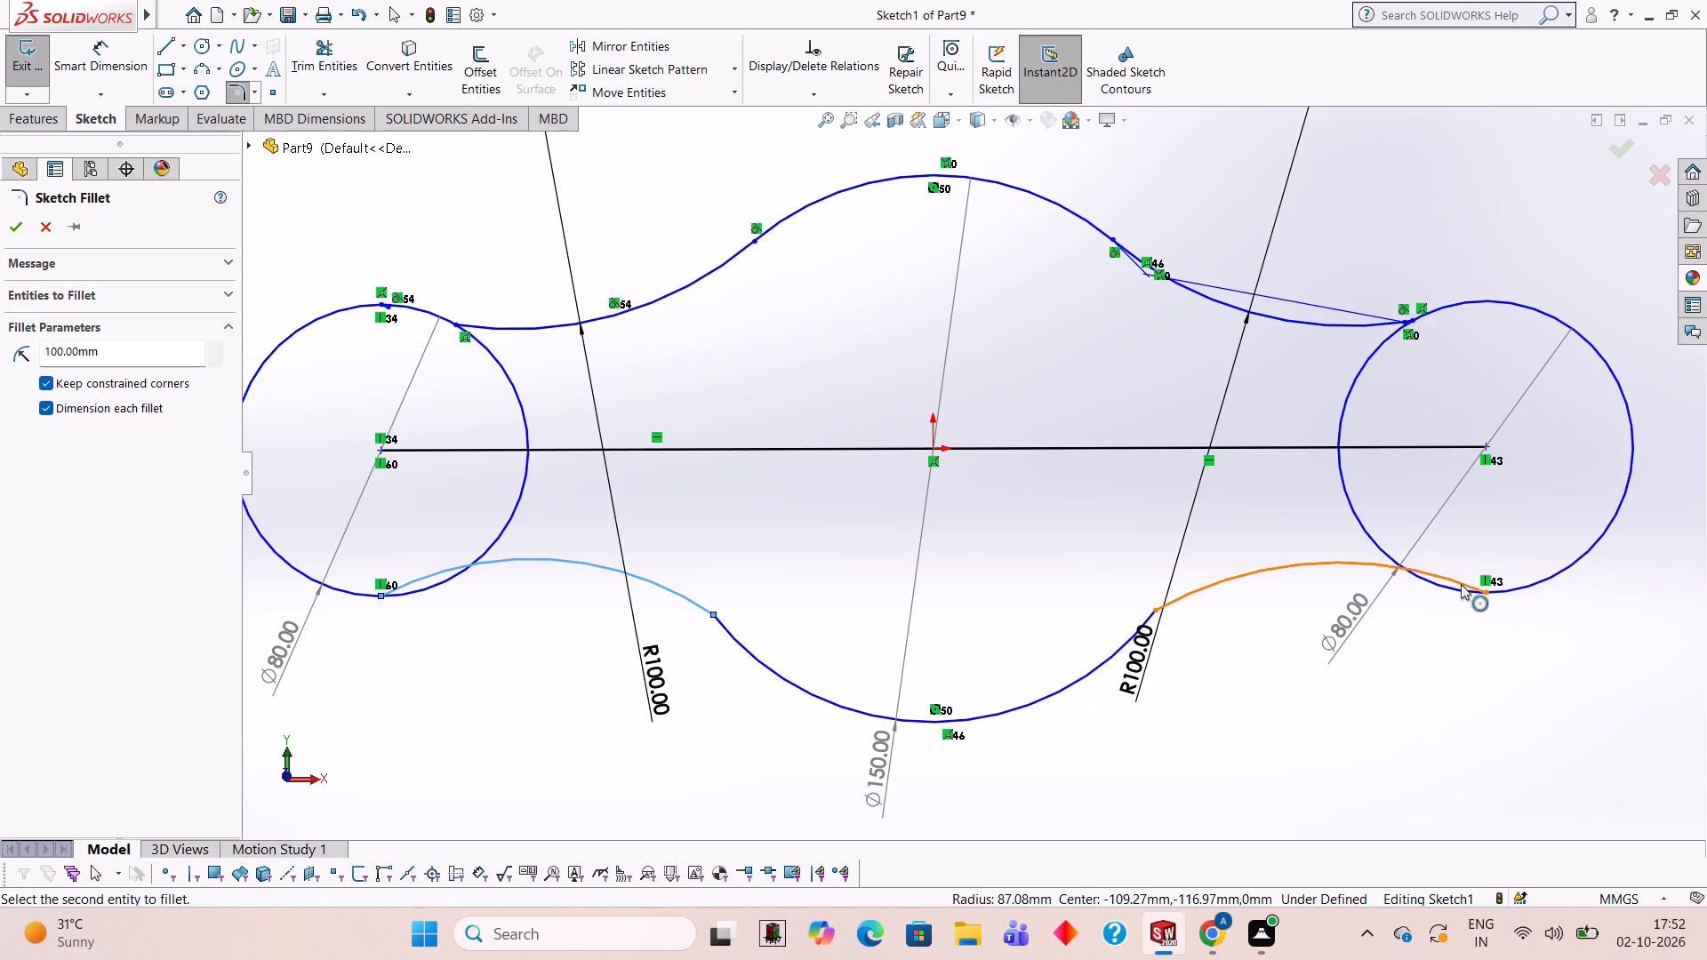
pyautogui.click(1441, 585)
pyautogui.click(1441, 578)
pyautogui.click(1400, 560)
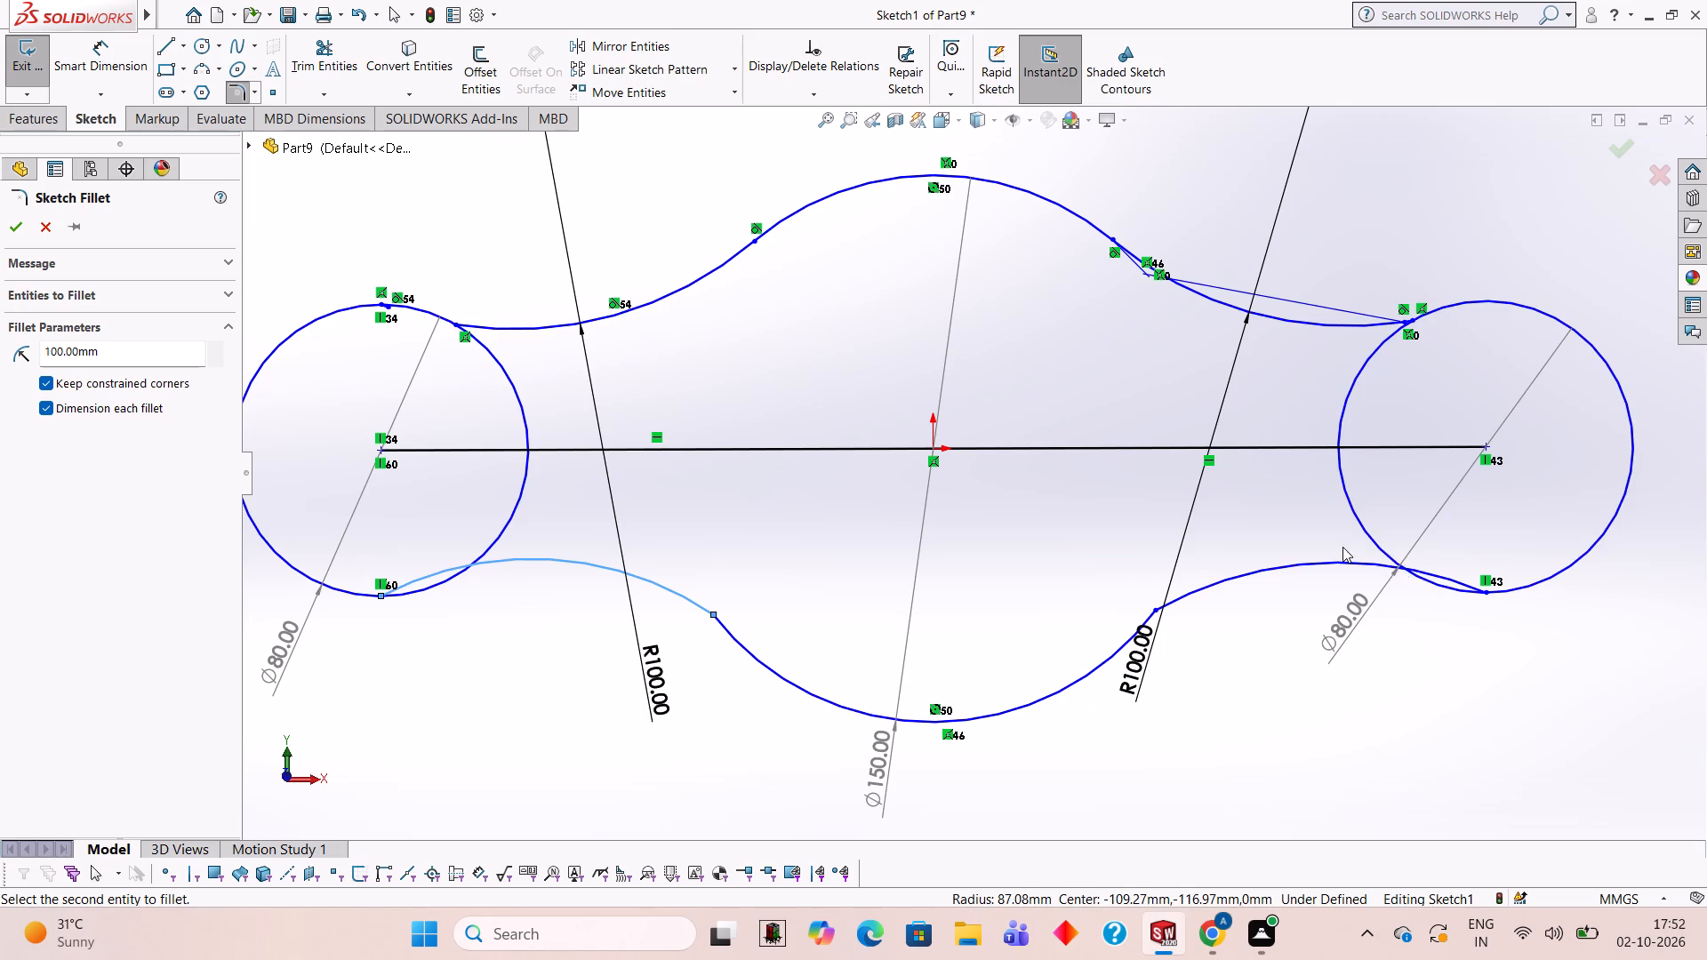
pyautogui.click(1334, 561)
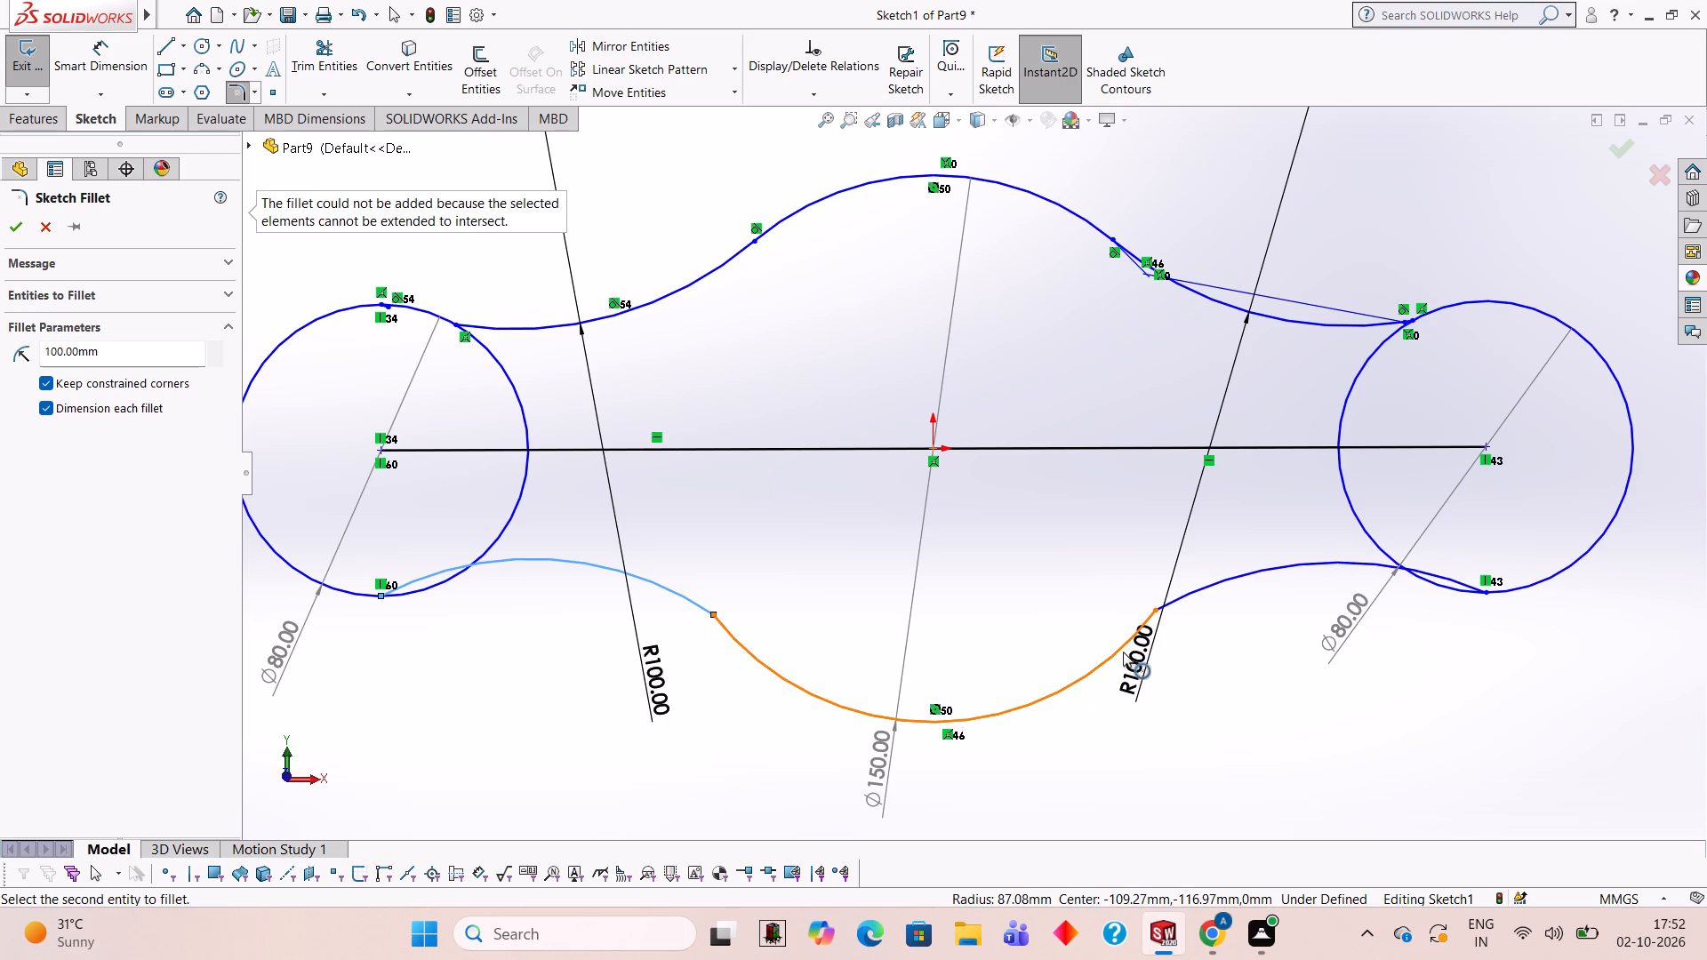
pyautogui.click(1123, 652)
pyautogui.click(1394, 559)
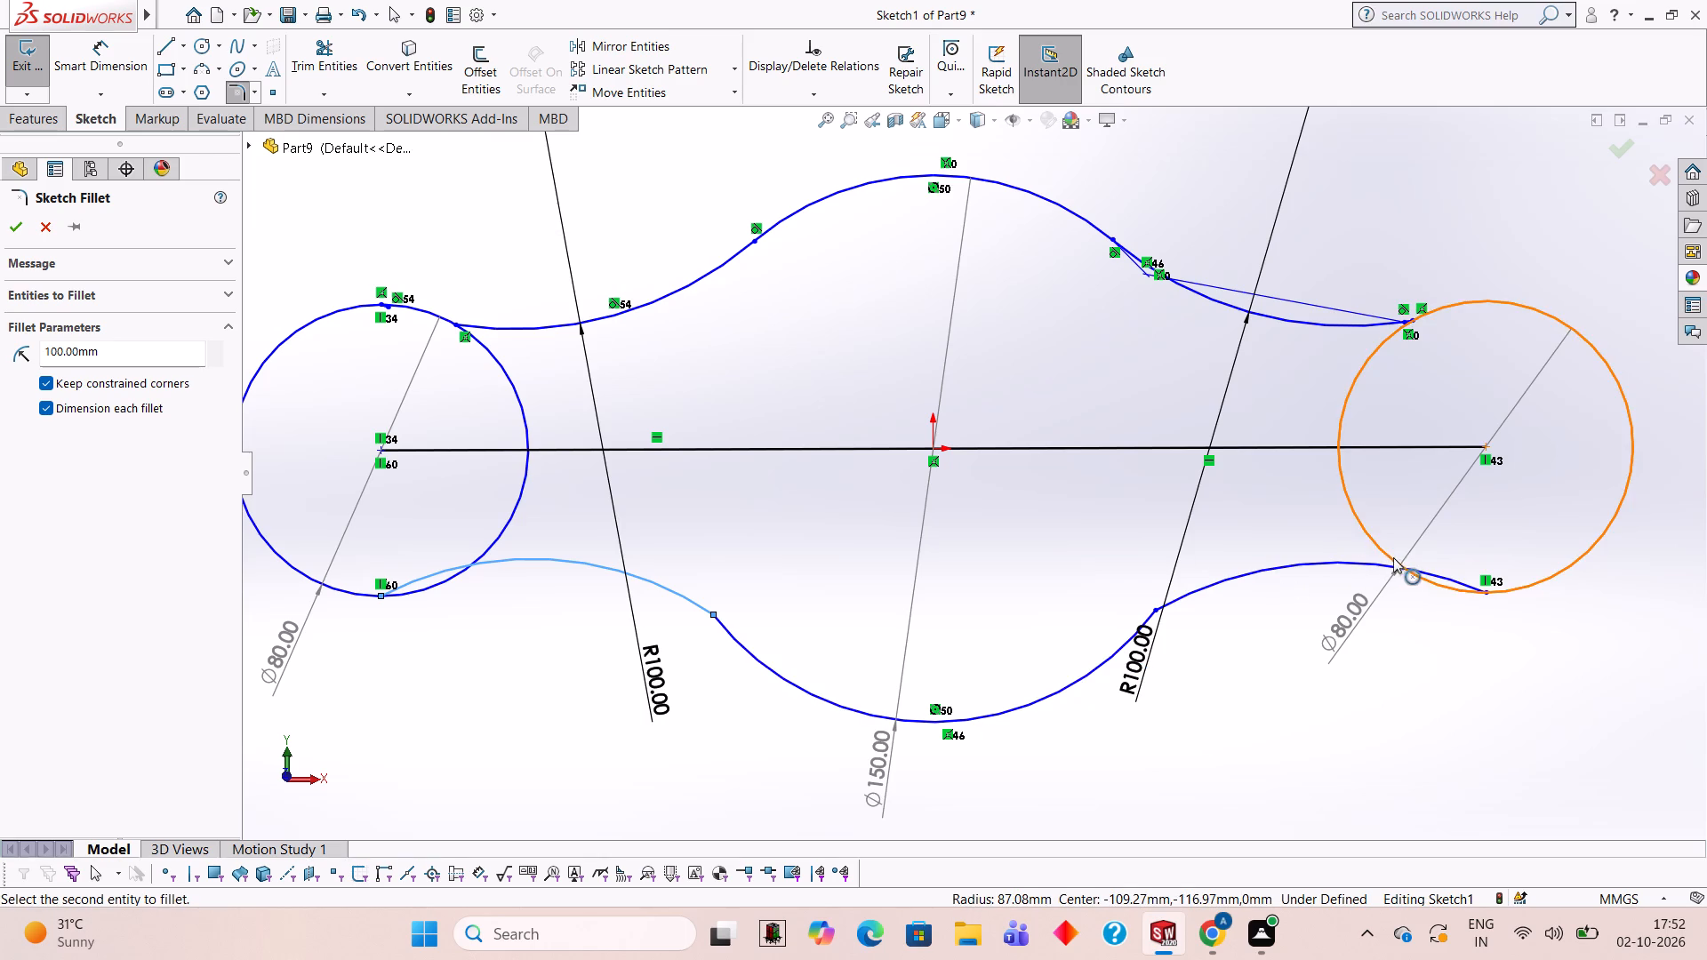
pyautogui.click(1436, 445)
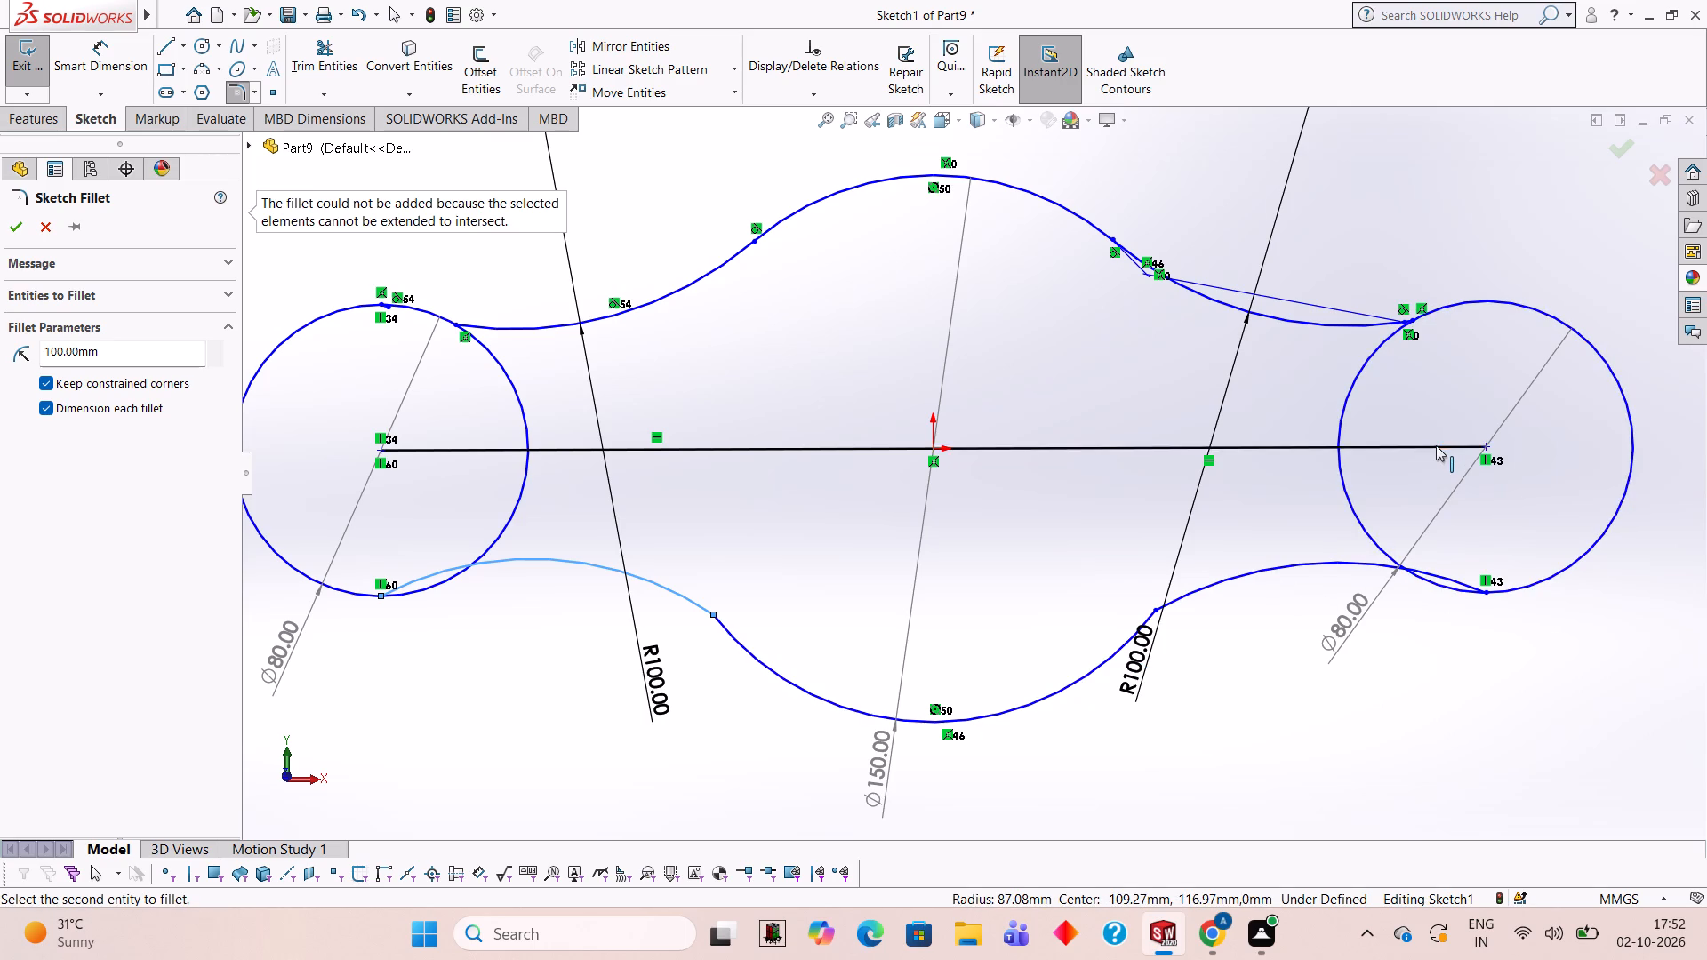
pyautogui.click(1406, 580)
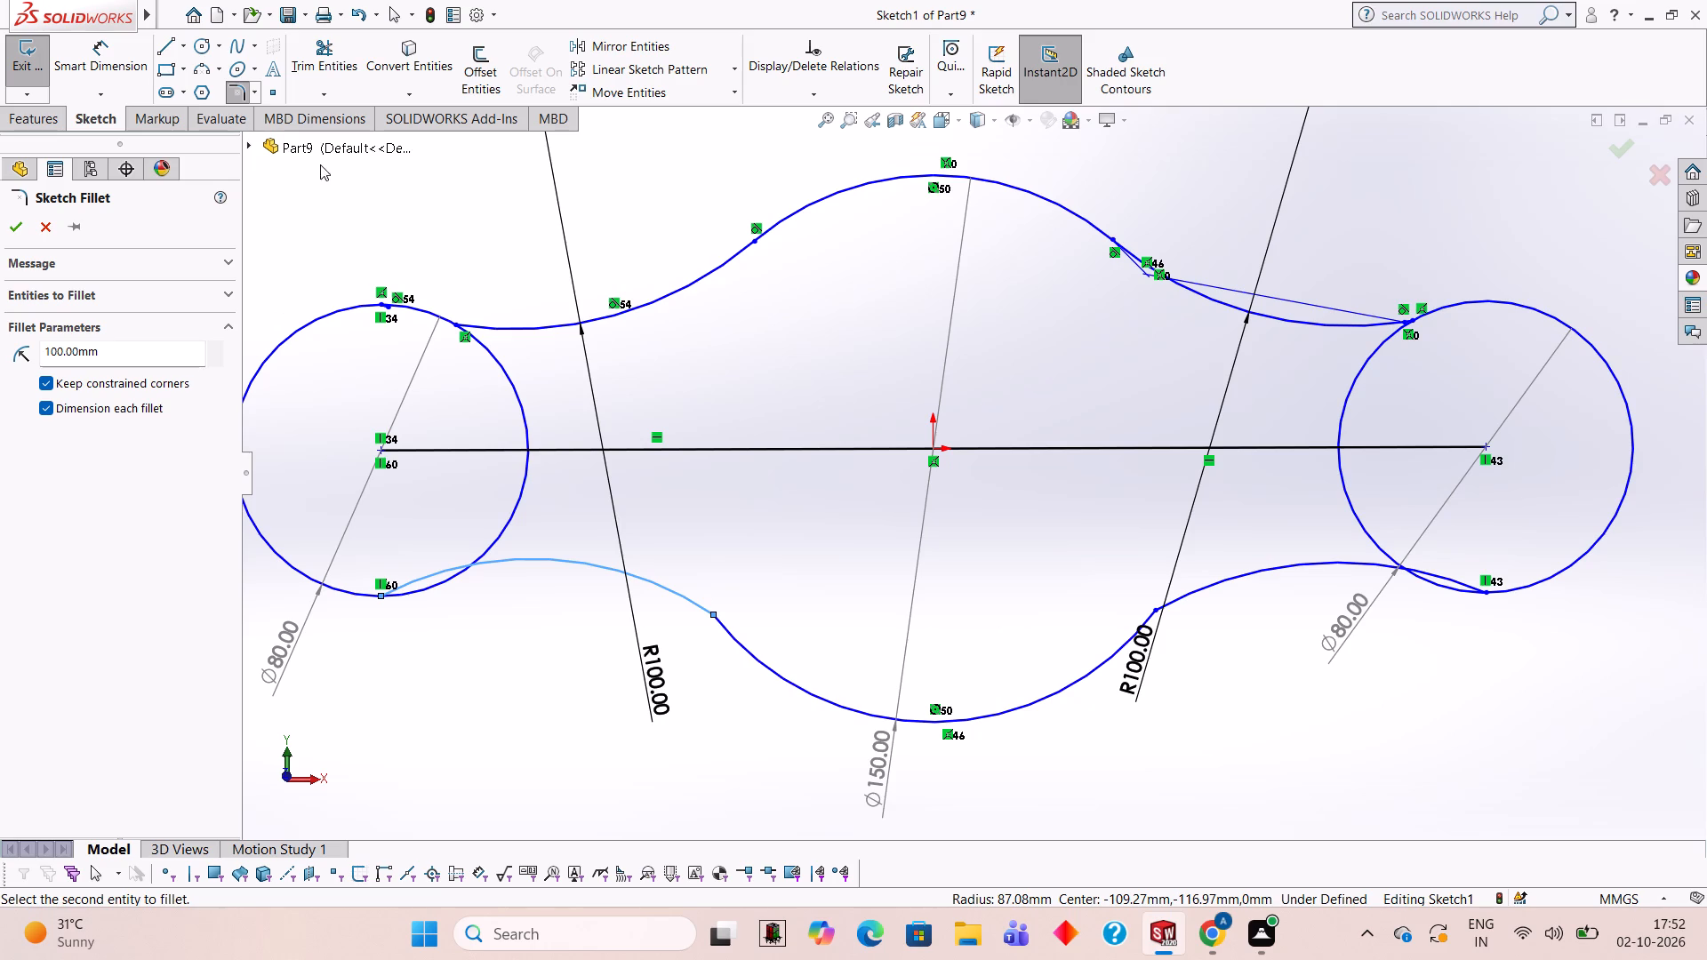
# Trim away the lower-left connecting arc, the lower 150 mm arc and the lower-right connecting arc.
pyautogui.click(309, 57)
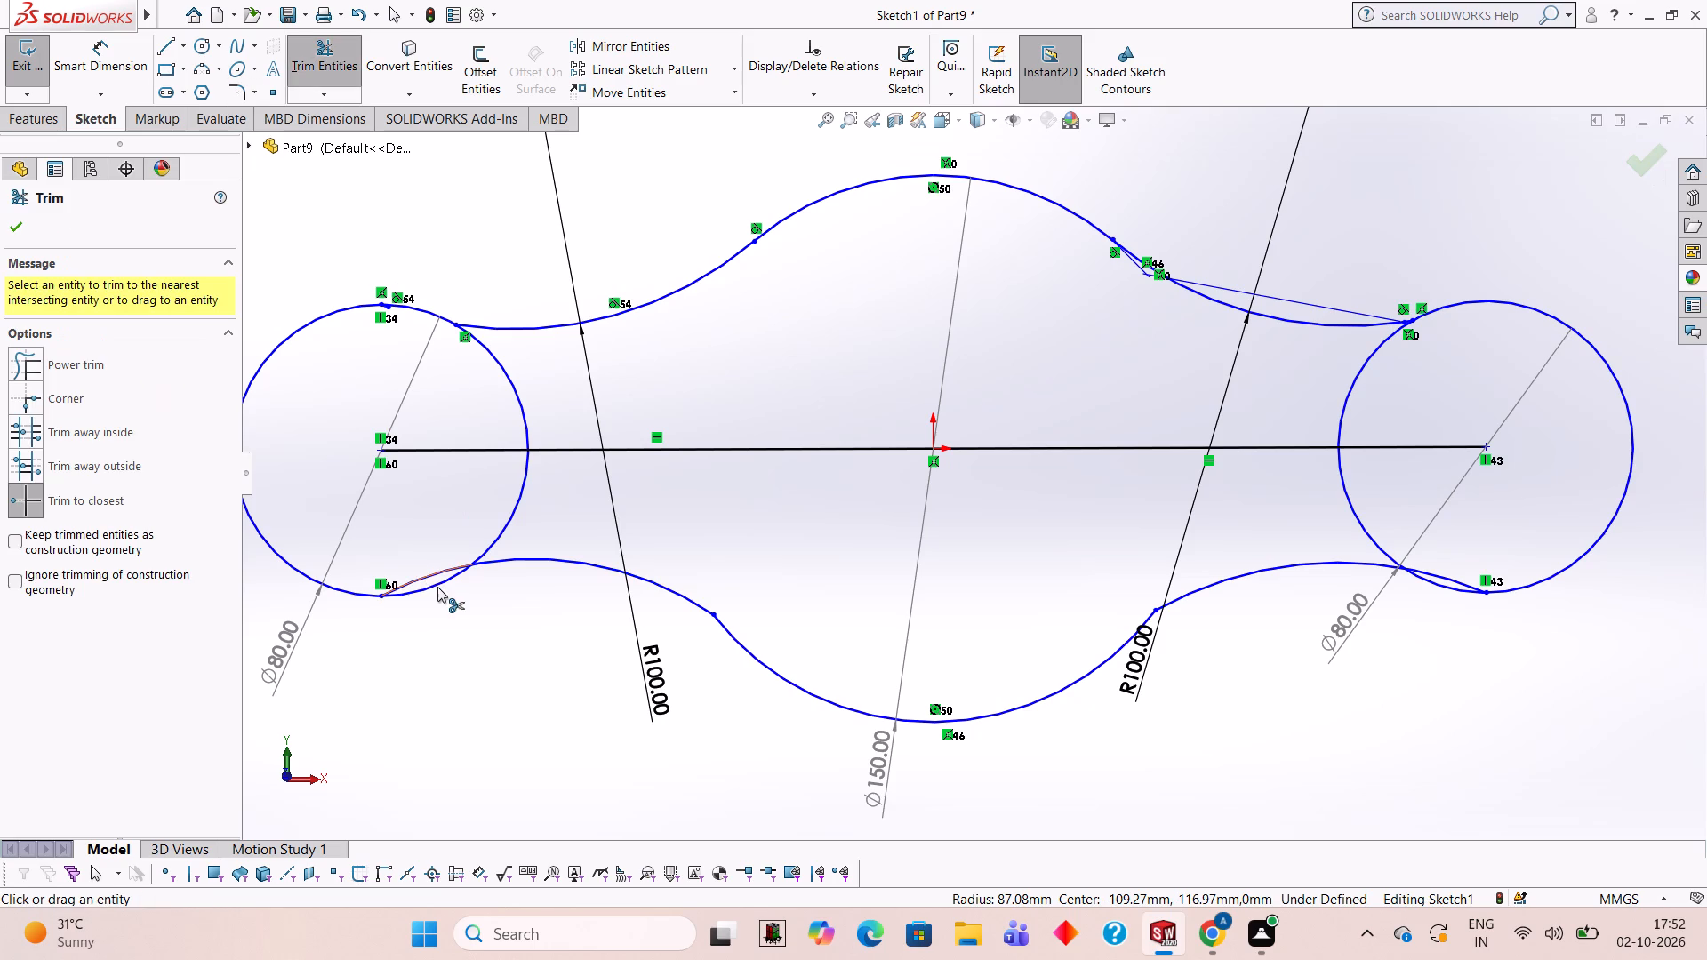
pyautogui.click(423, 580)
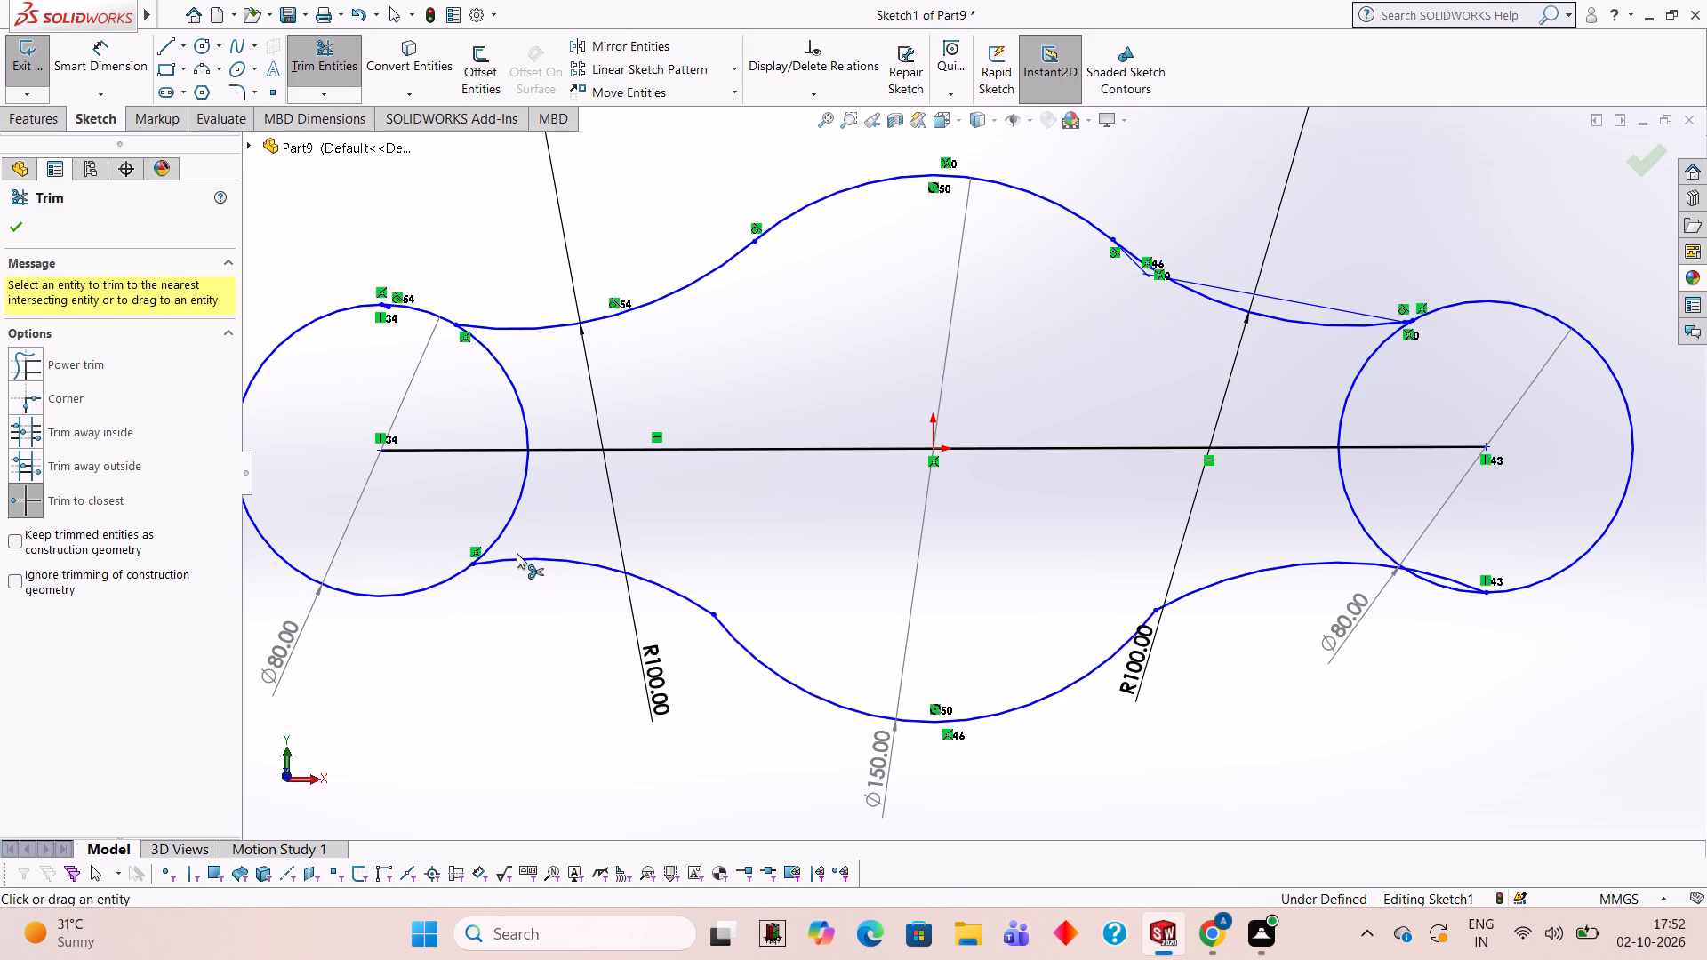
pyautogui.click(517, 553)
pyautogui.click(525, 556)
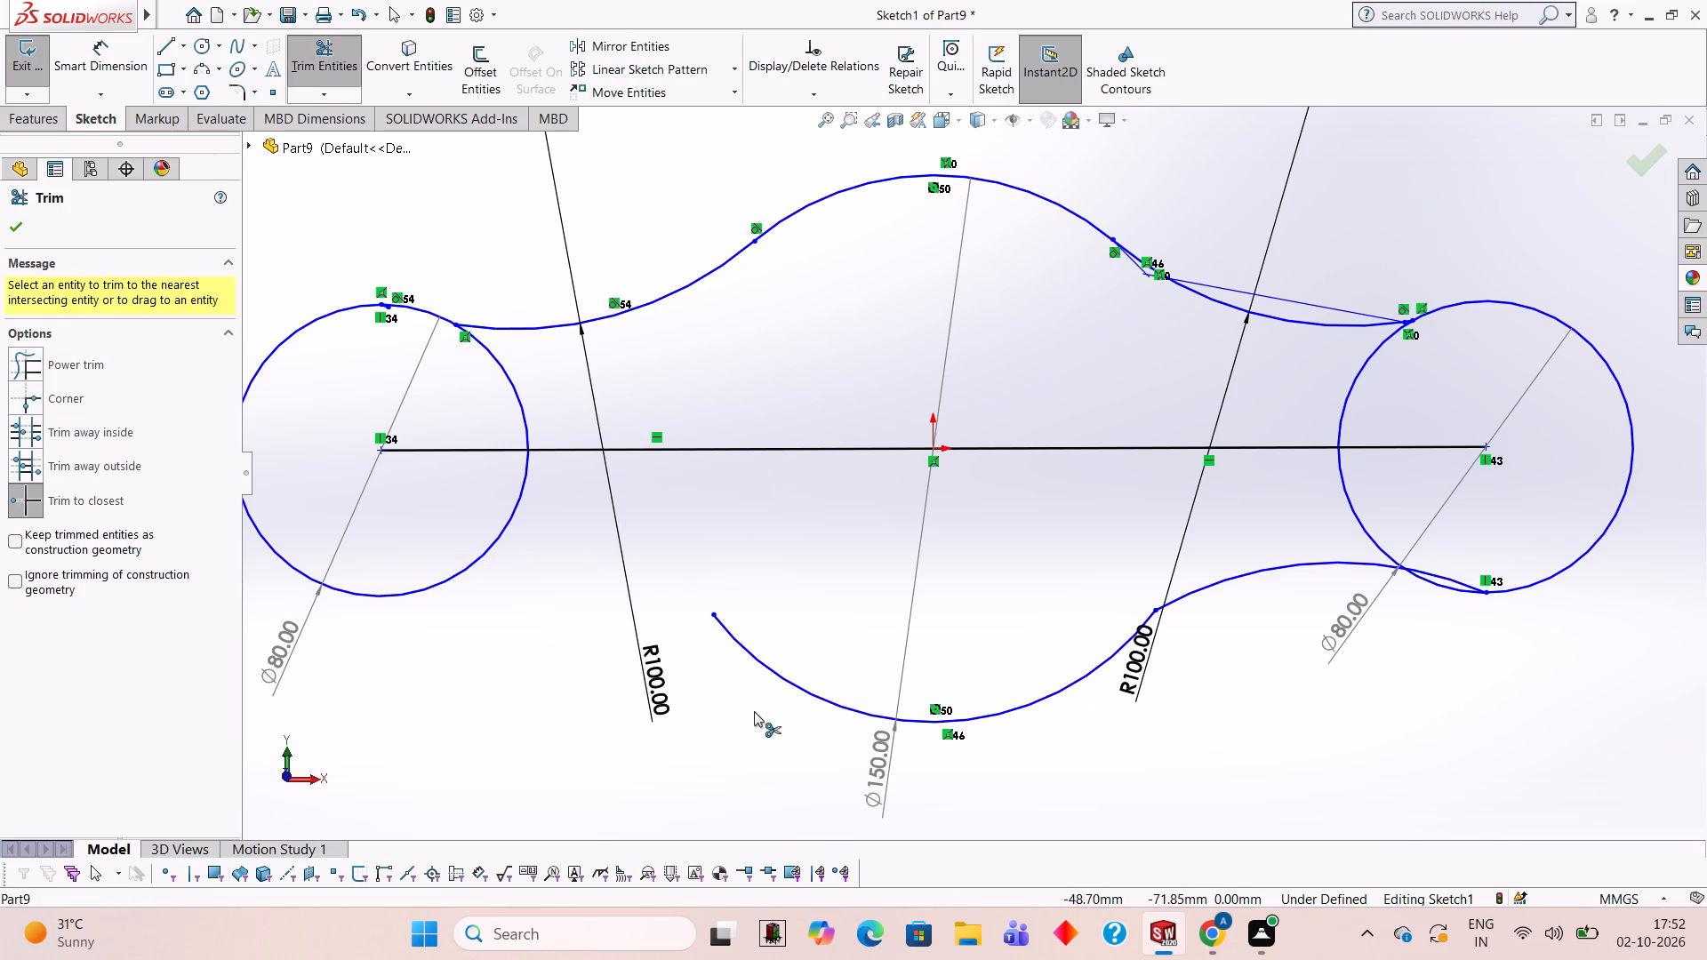
pyautogui.click(772, 676)
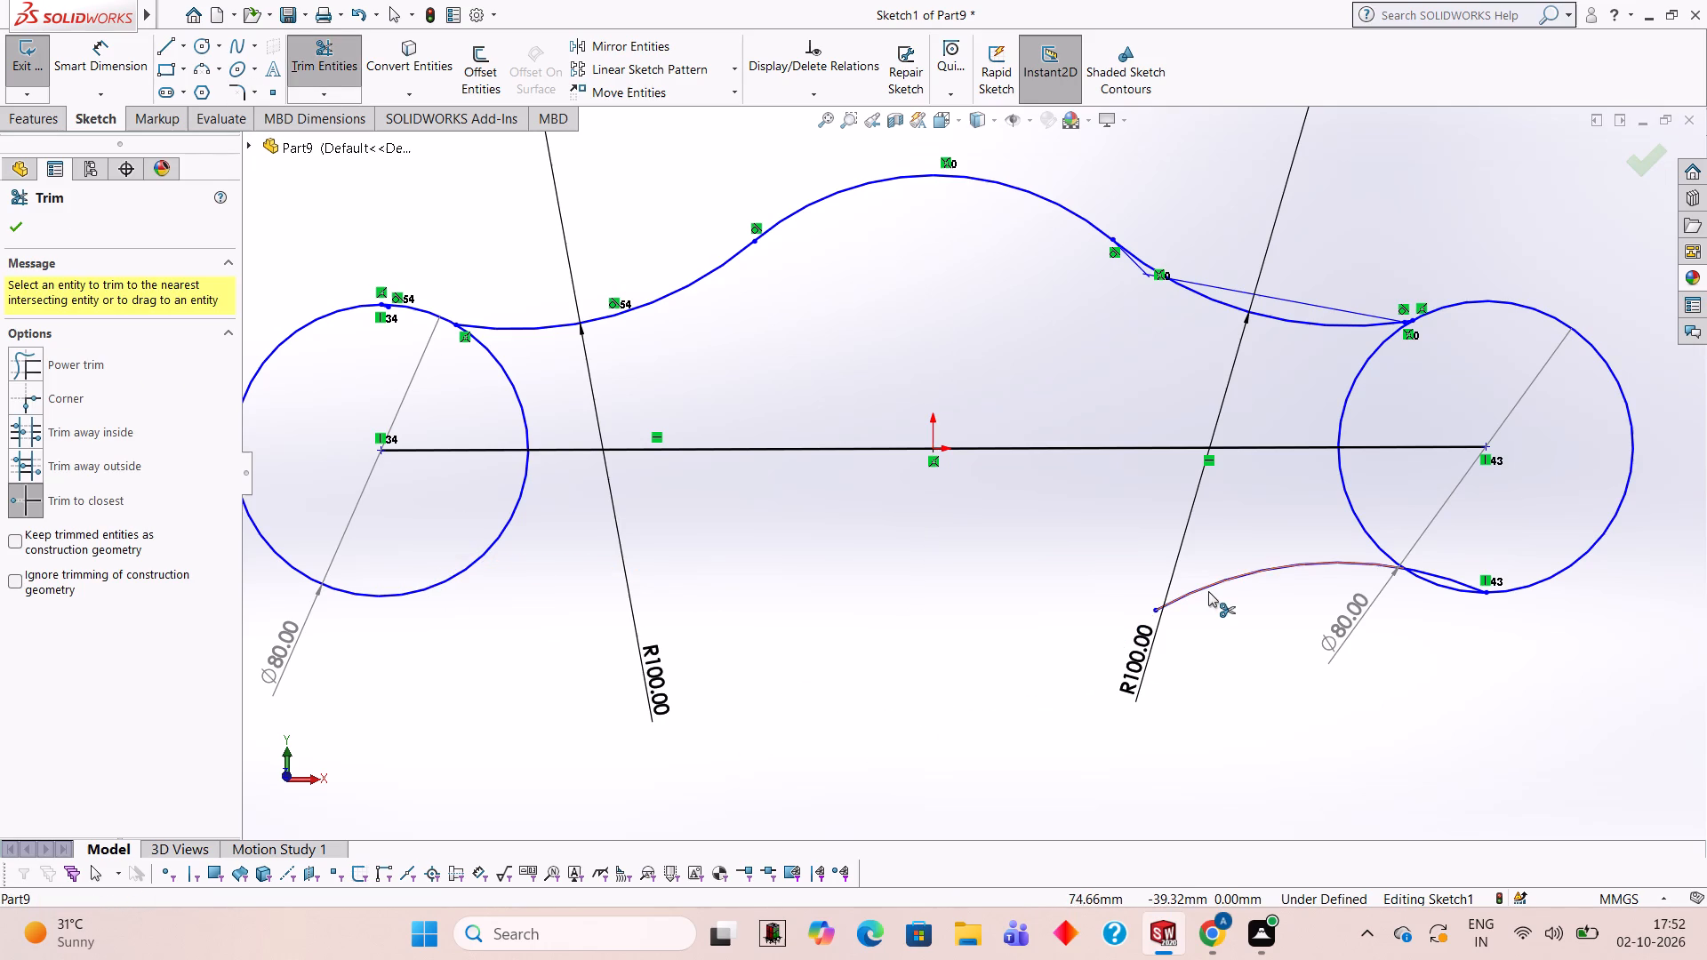
pyautogui.click(1208, 591)
pyautogui.click(1432, 574)
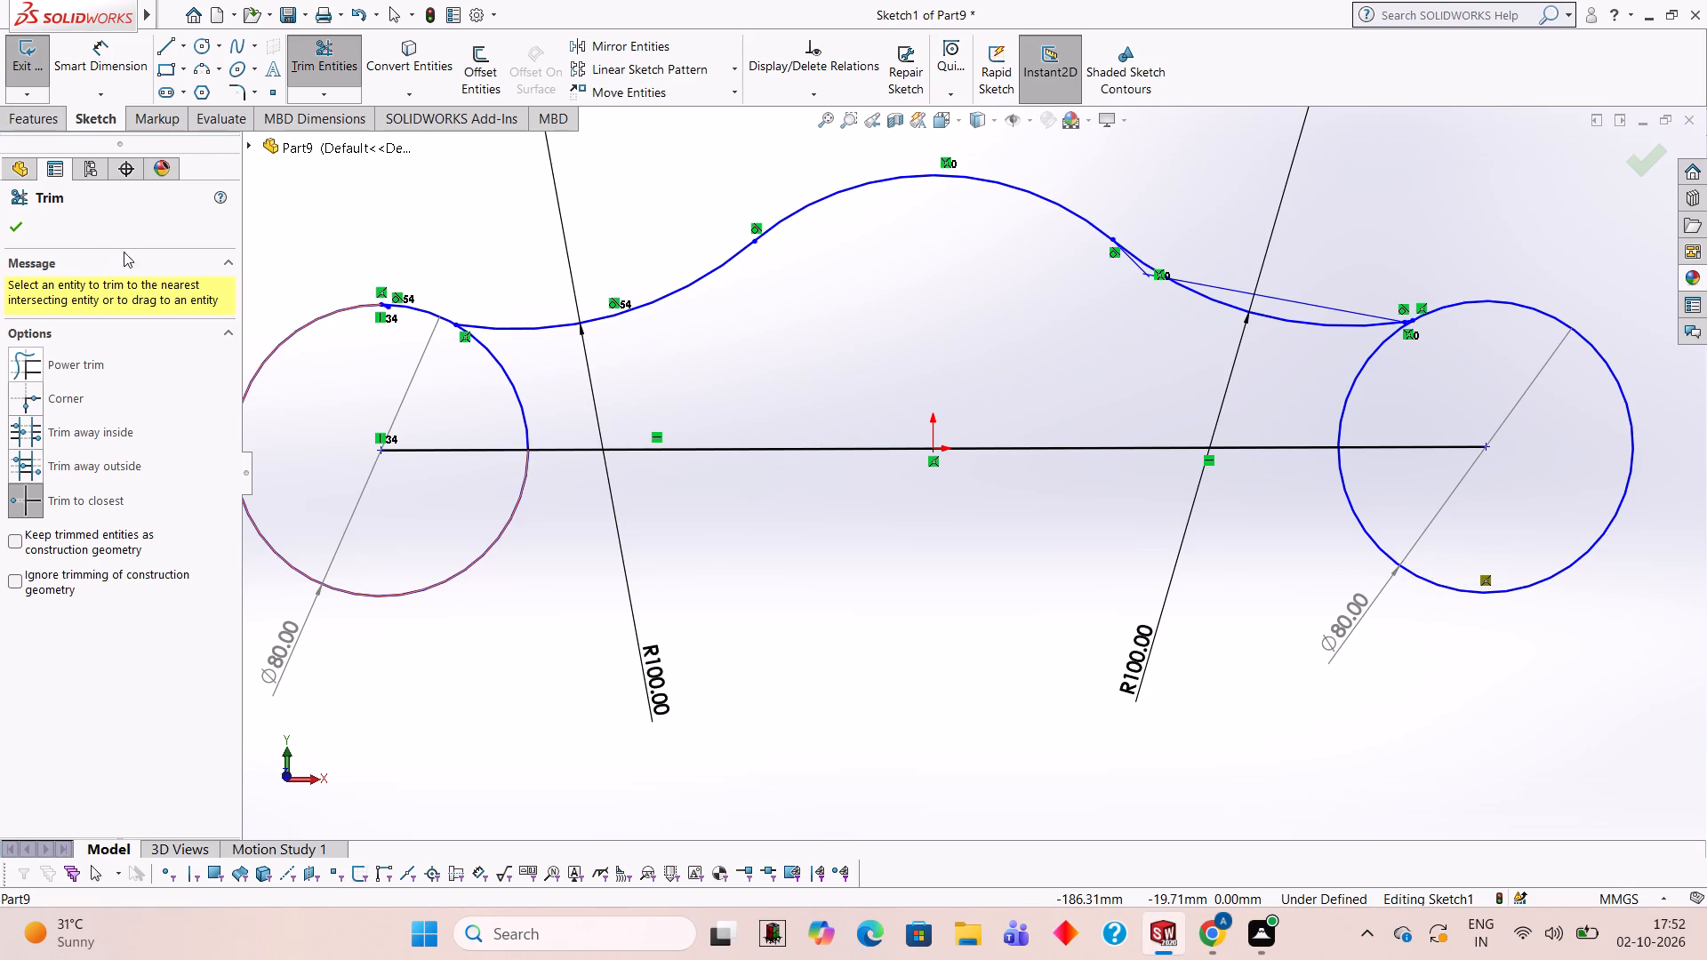
pyautogui.press('Escape')
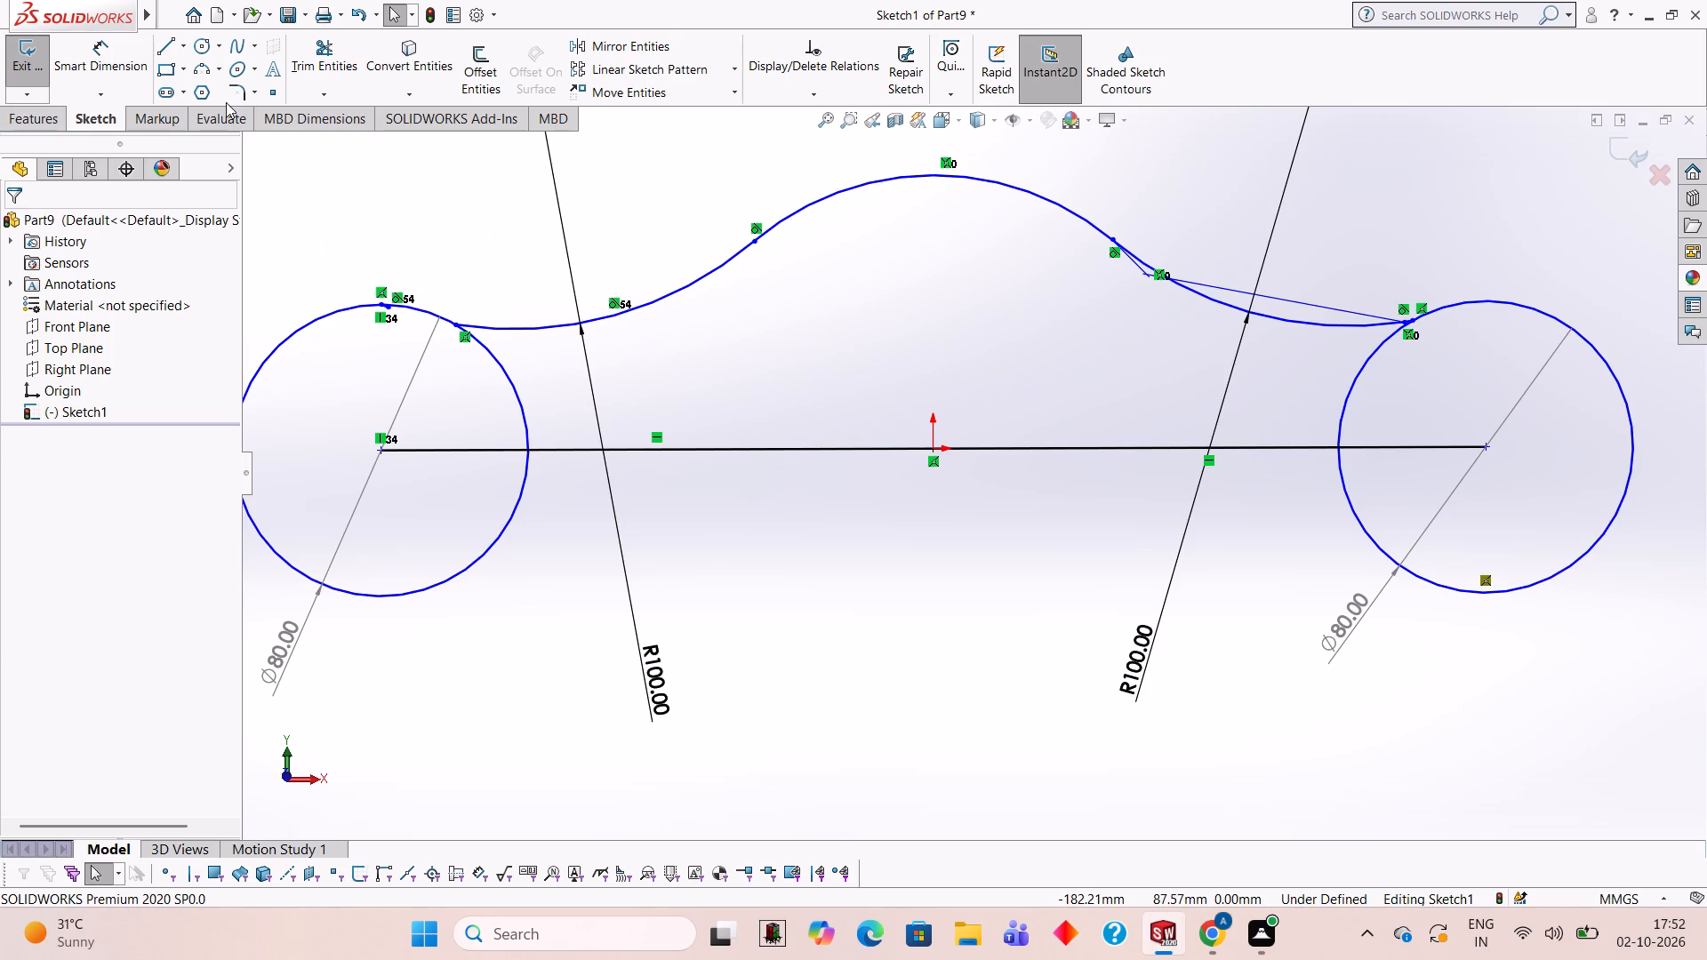
# Draw a 150 mm diameter circle centred on the origin.
pyautogui.click(207, 73)
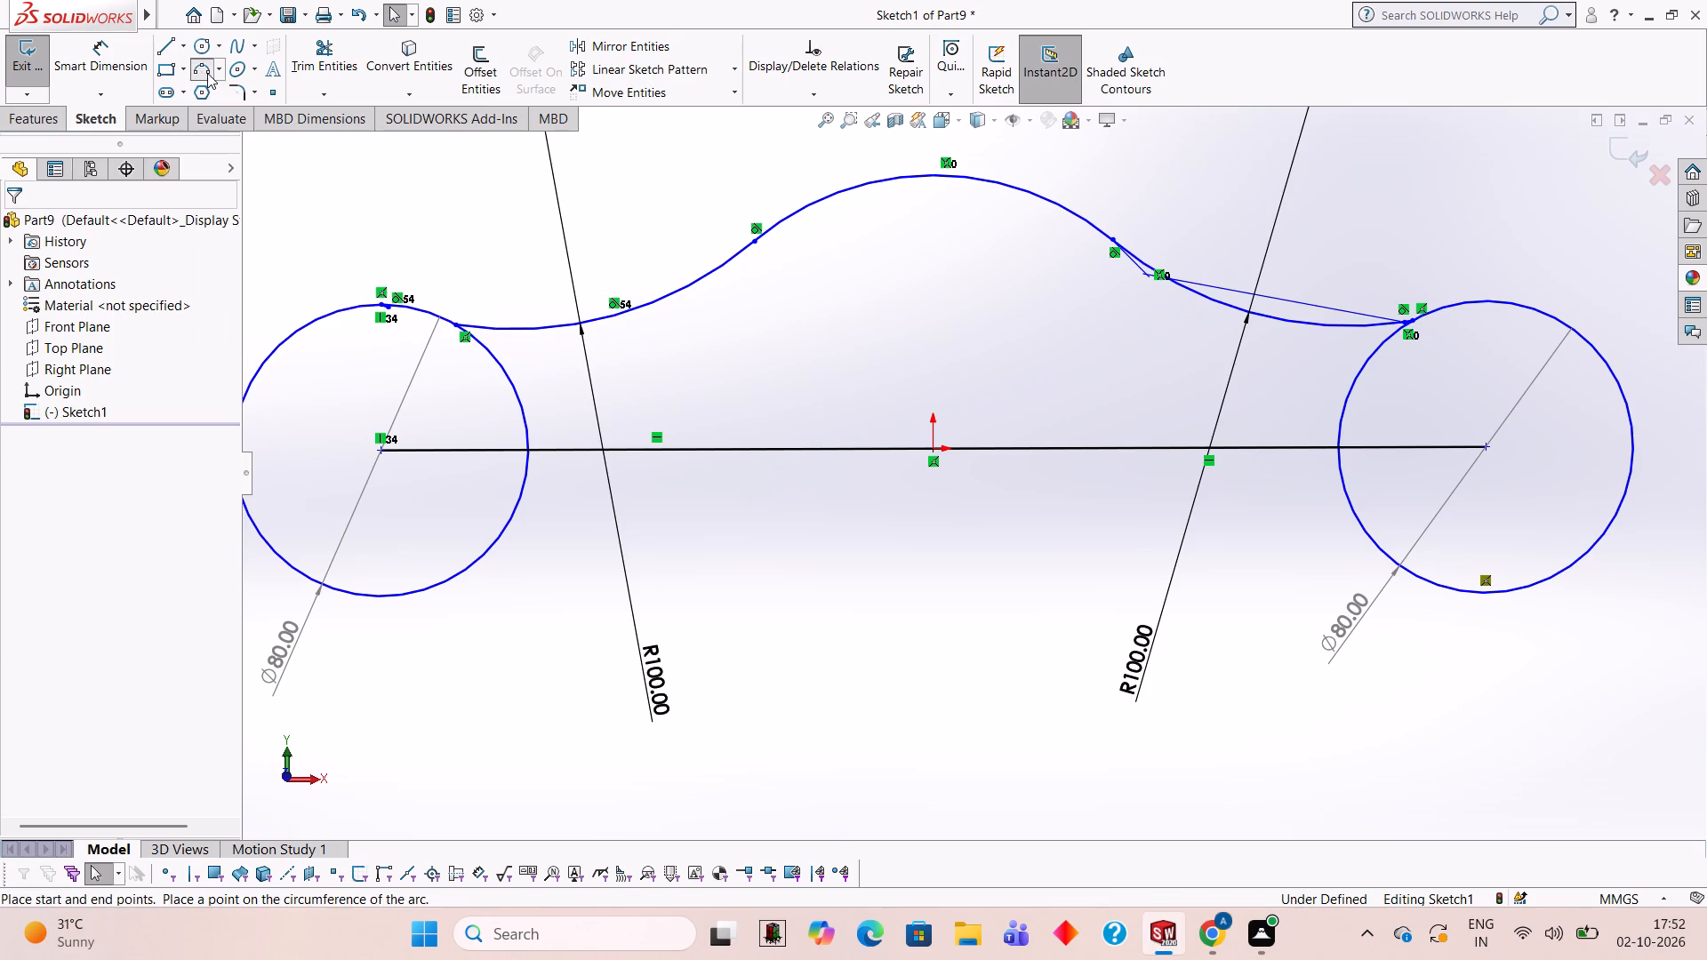
pyautogui.click(197, 47)
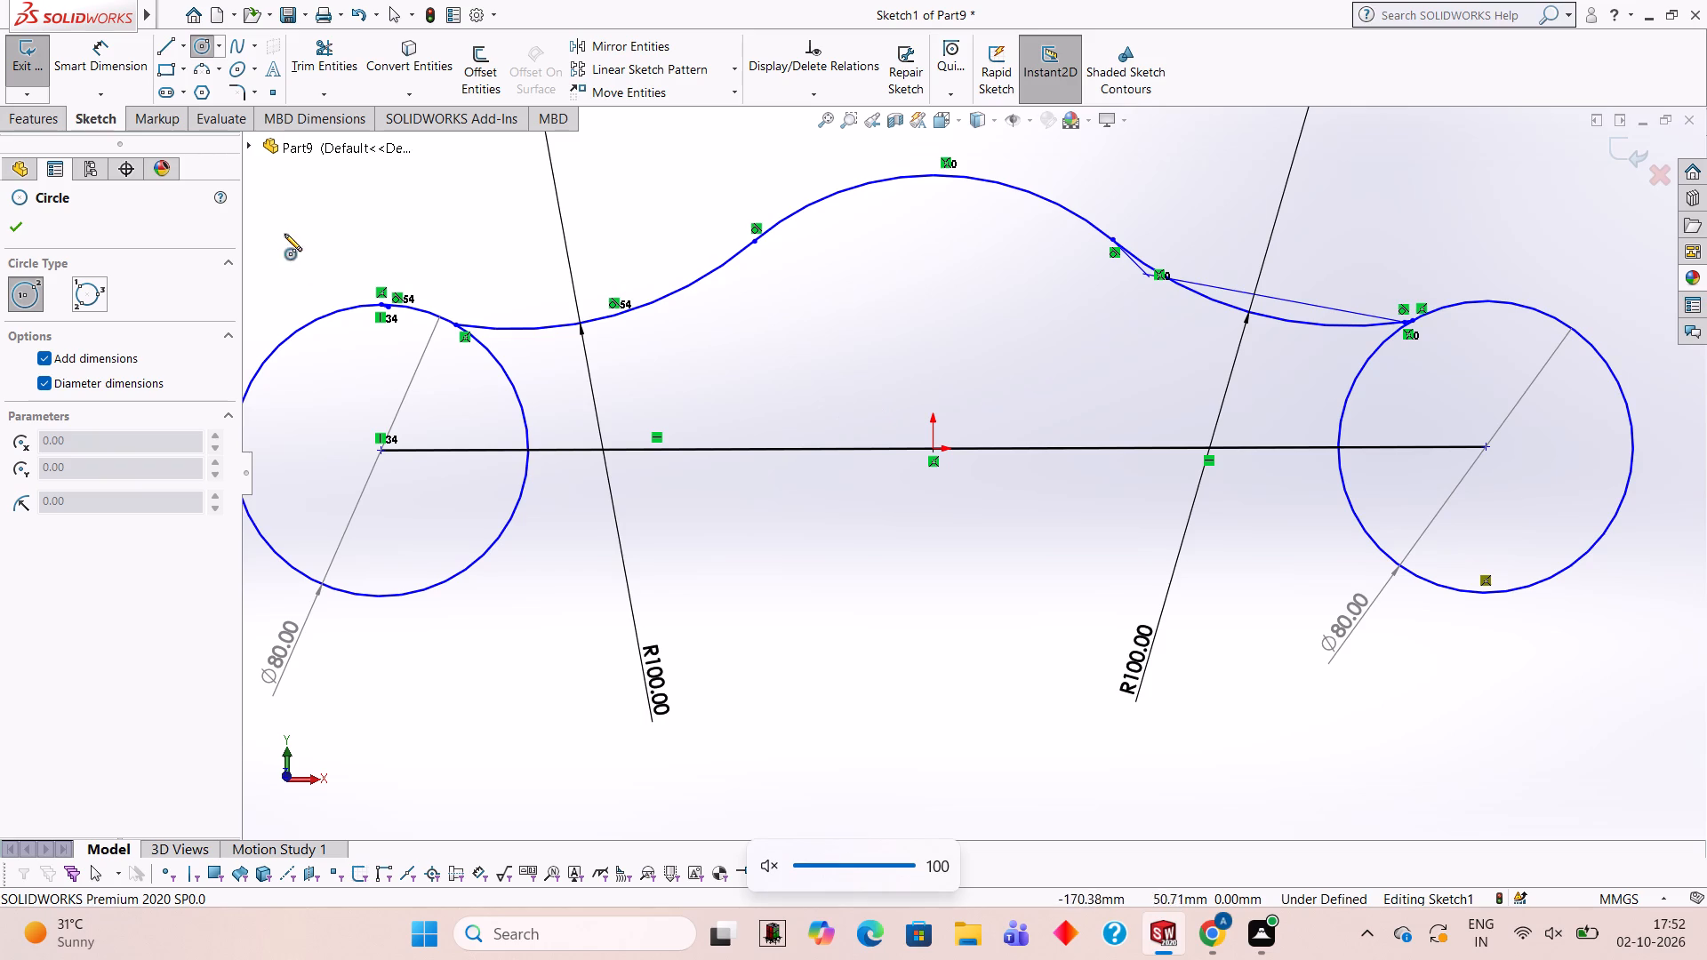
pyautogui.click(933, 447)
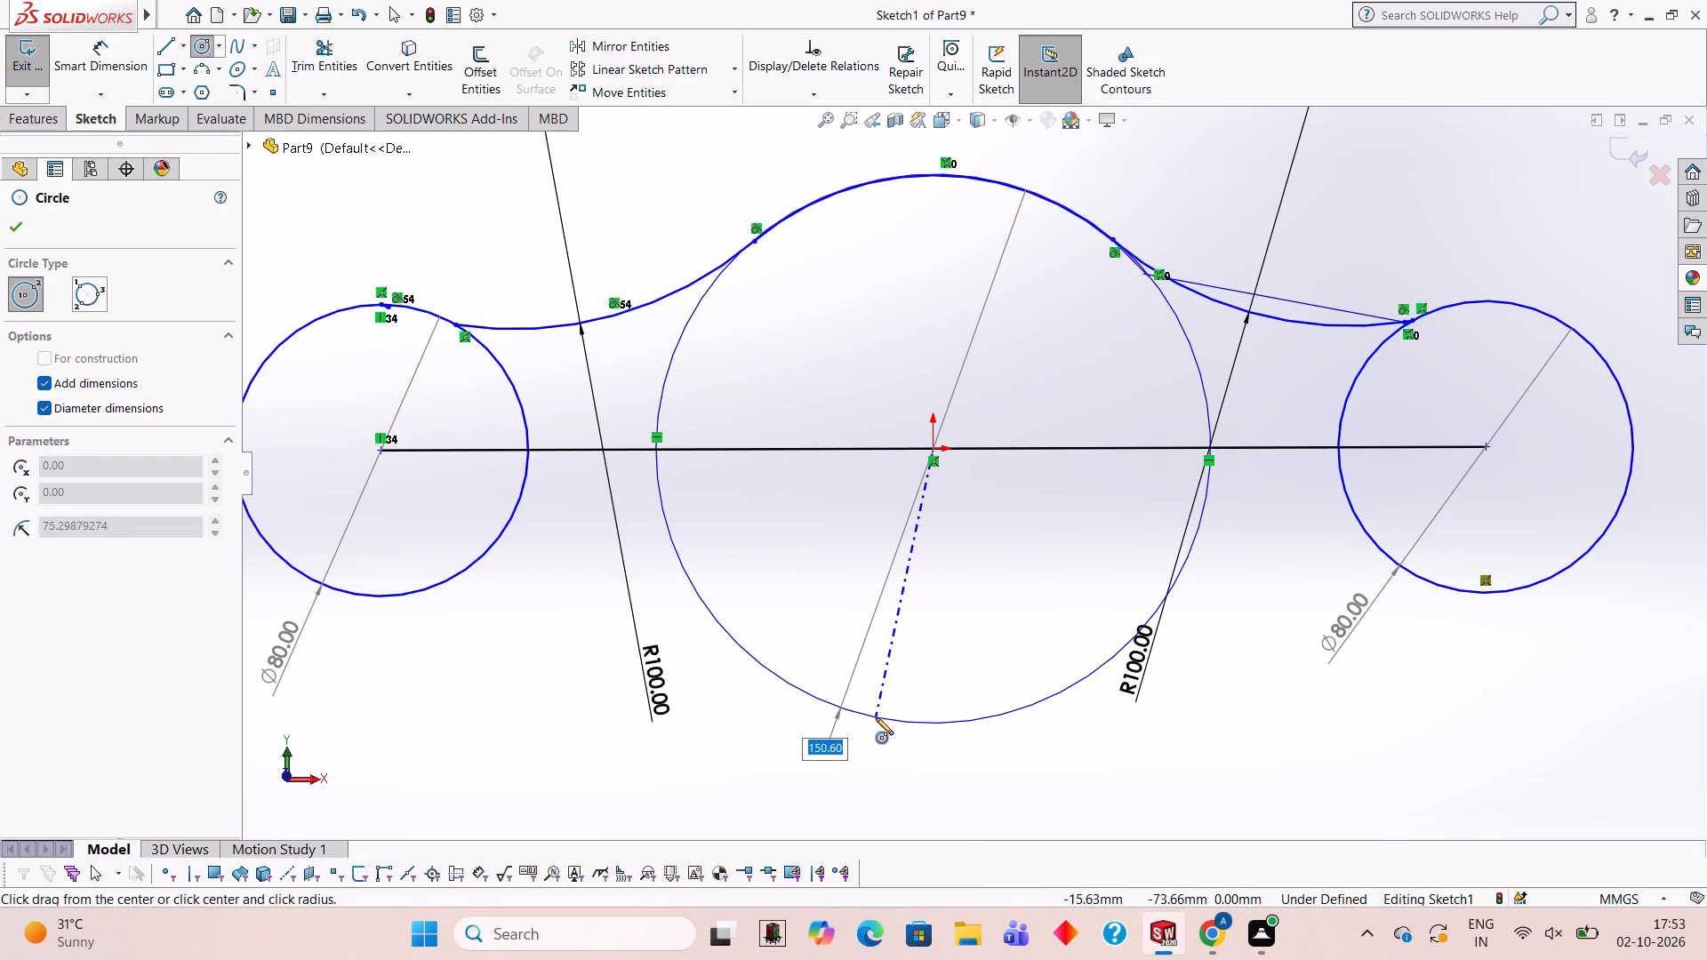
pyautogui.press('1')
pyautogui.write('50')
pyautogui.press('Return')
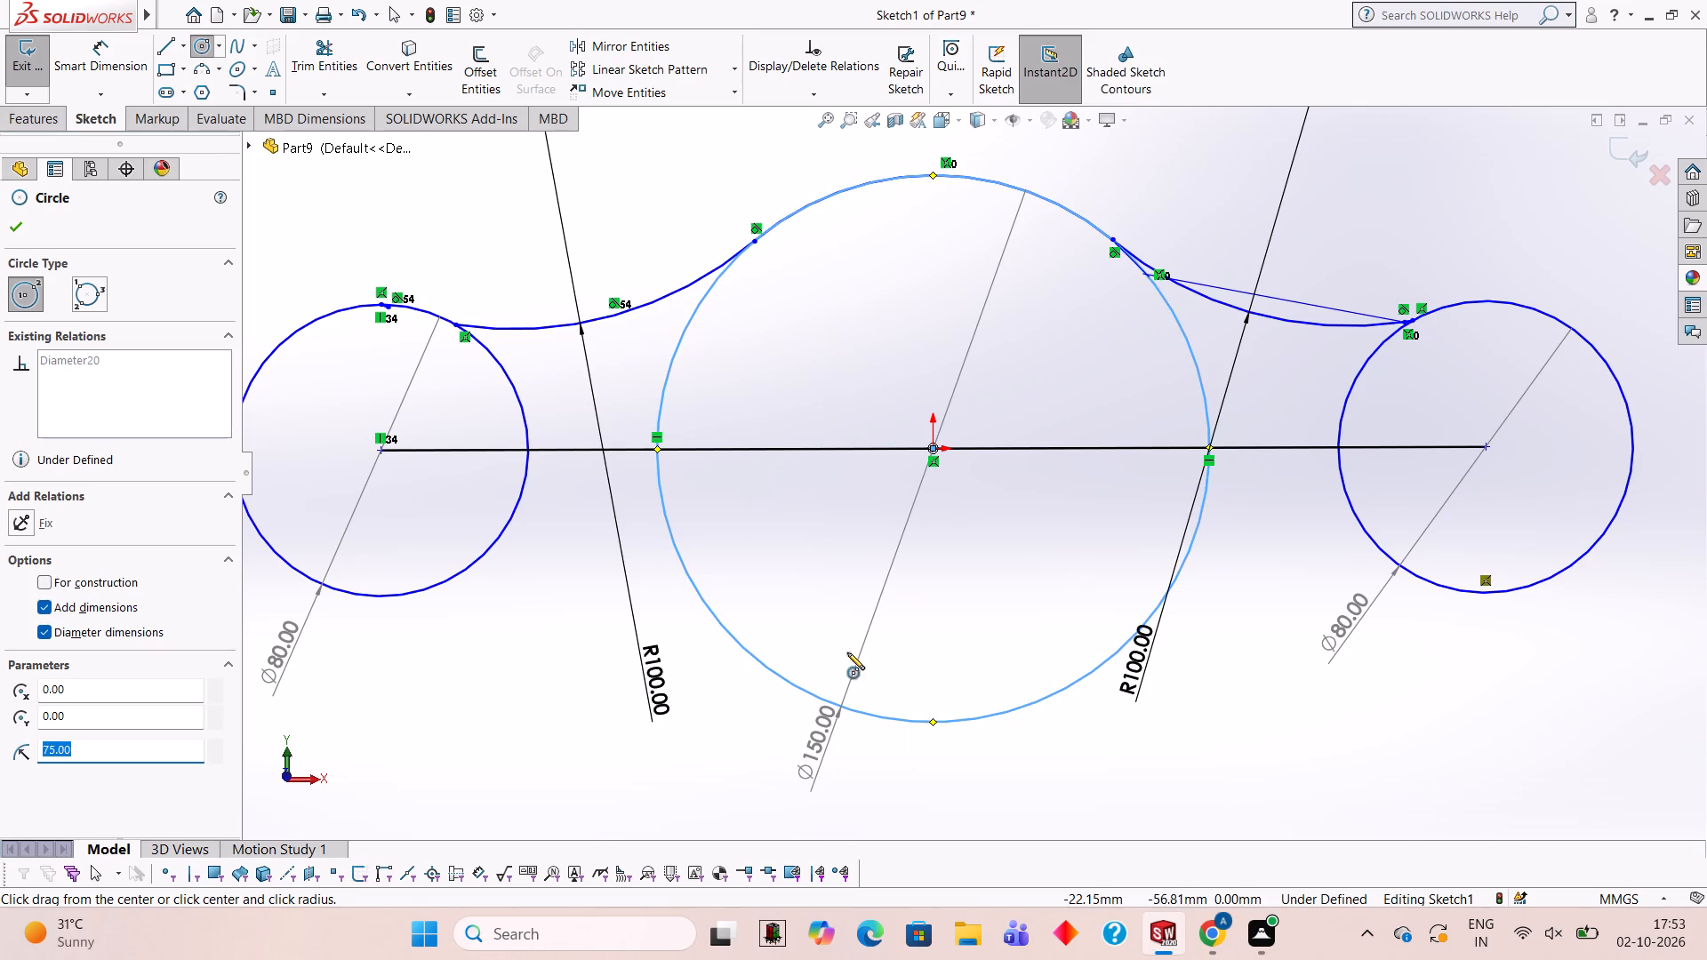
# Draw a three-point arc of 100 mm radius from the left 80 mm circle's lower edge to the 150 mm circle's lower-left edge.
pyautogui.click(204, 76)
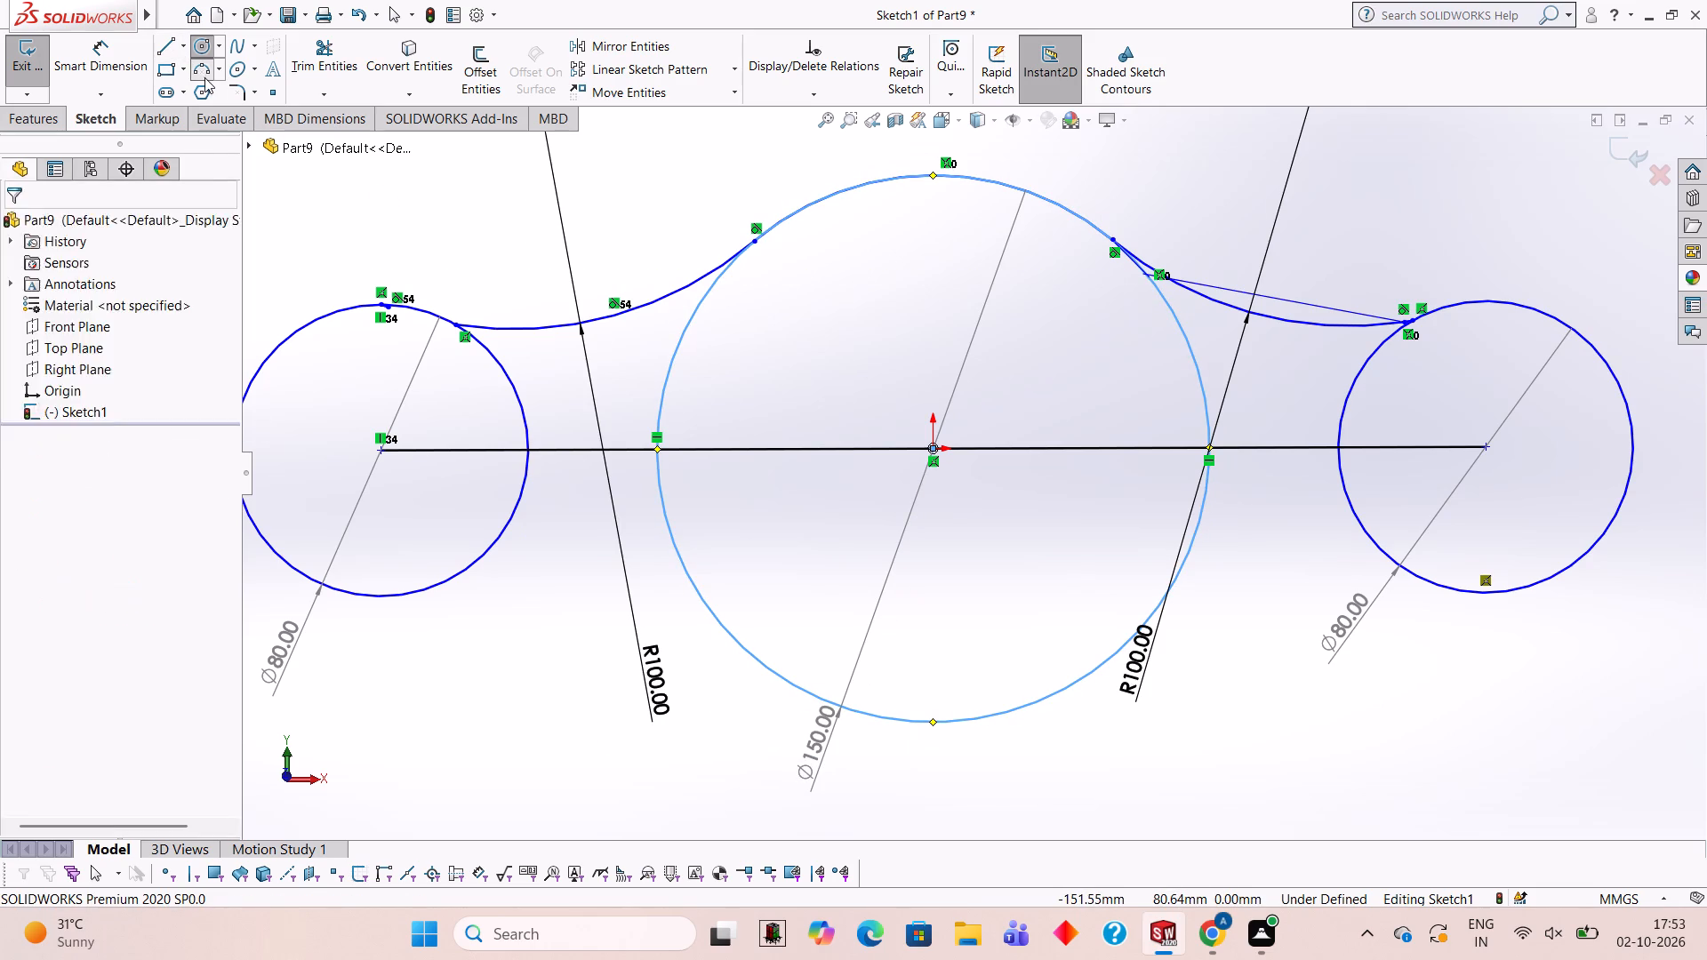
pyautogui.click(453, 575)
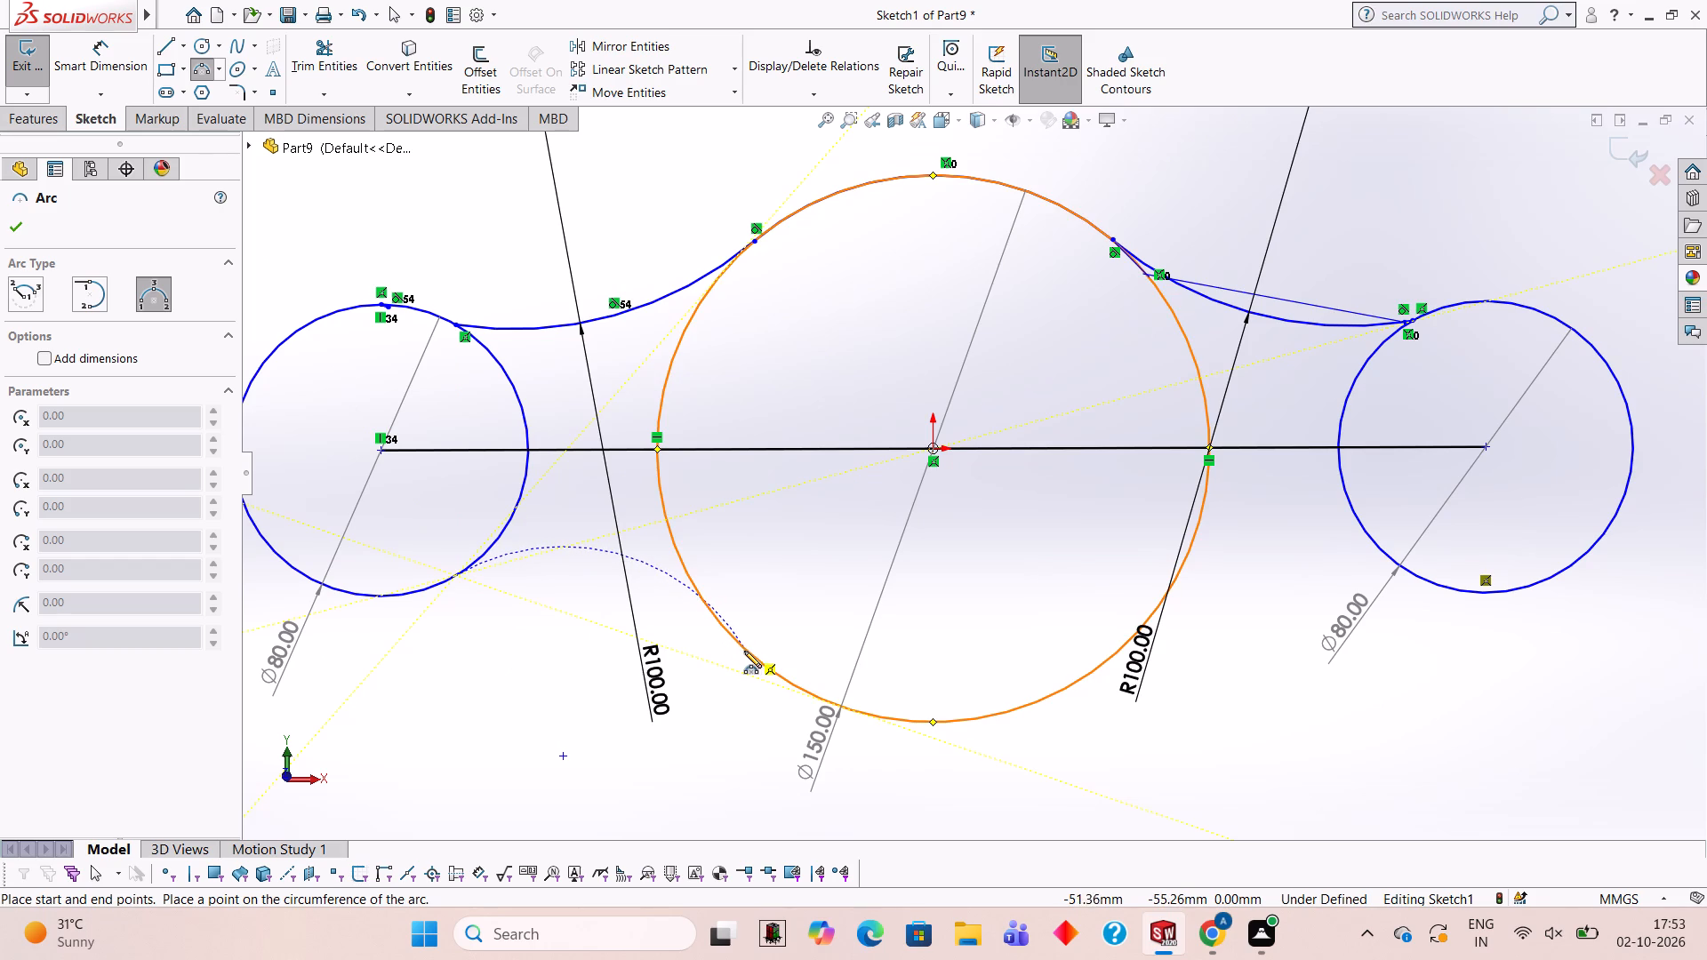
pyautogui.click(747, 652)
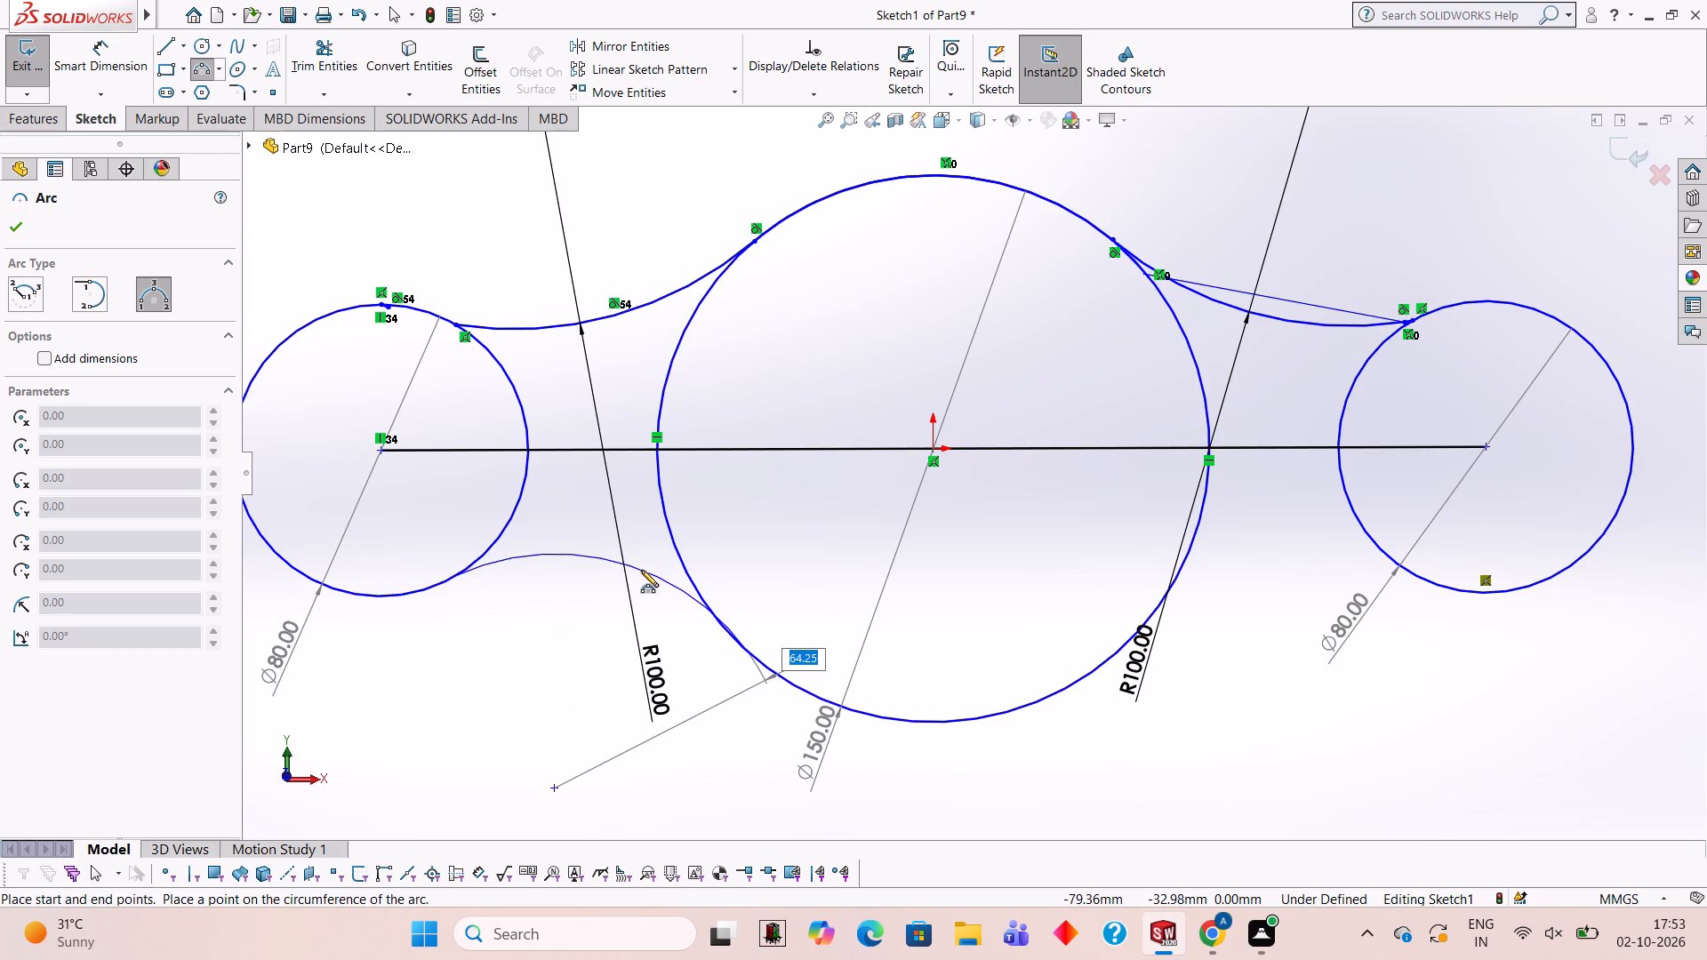
pyautogui.write('100')
pyautogui.press('Return')
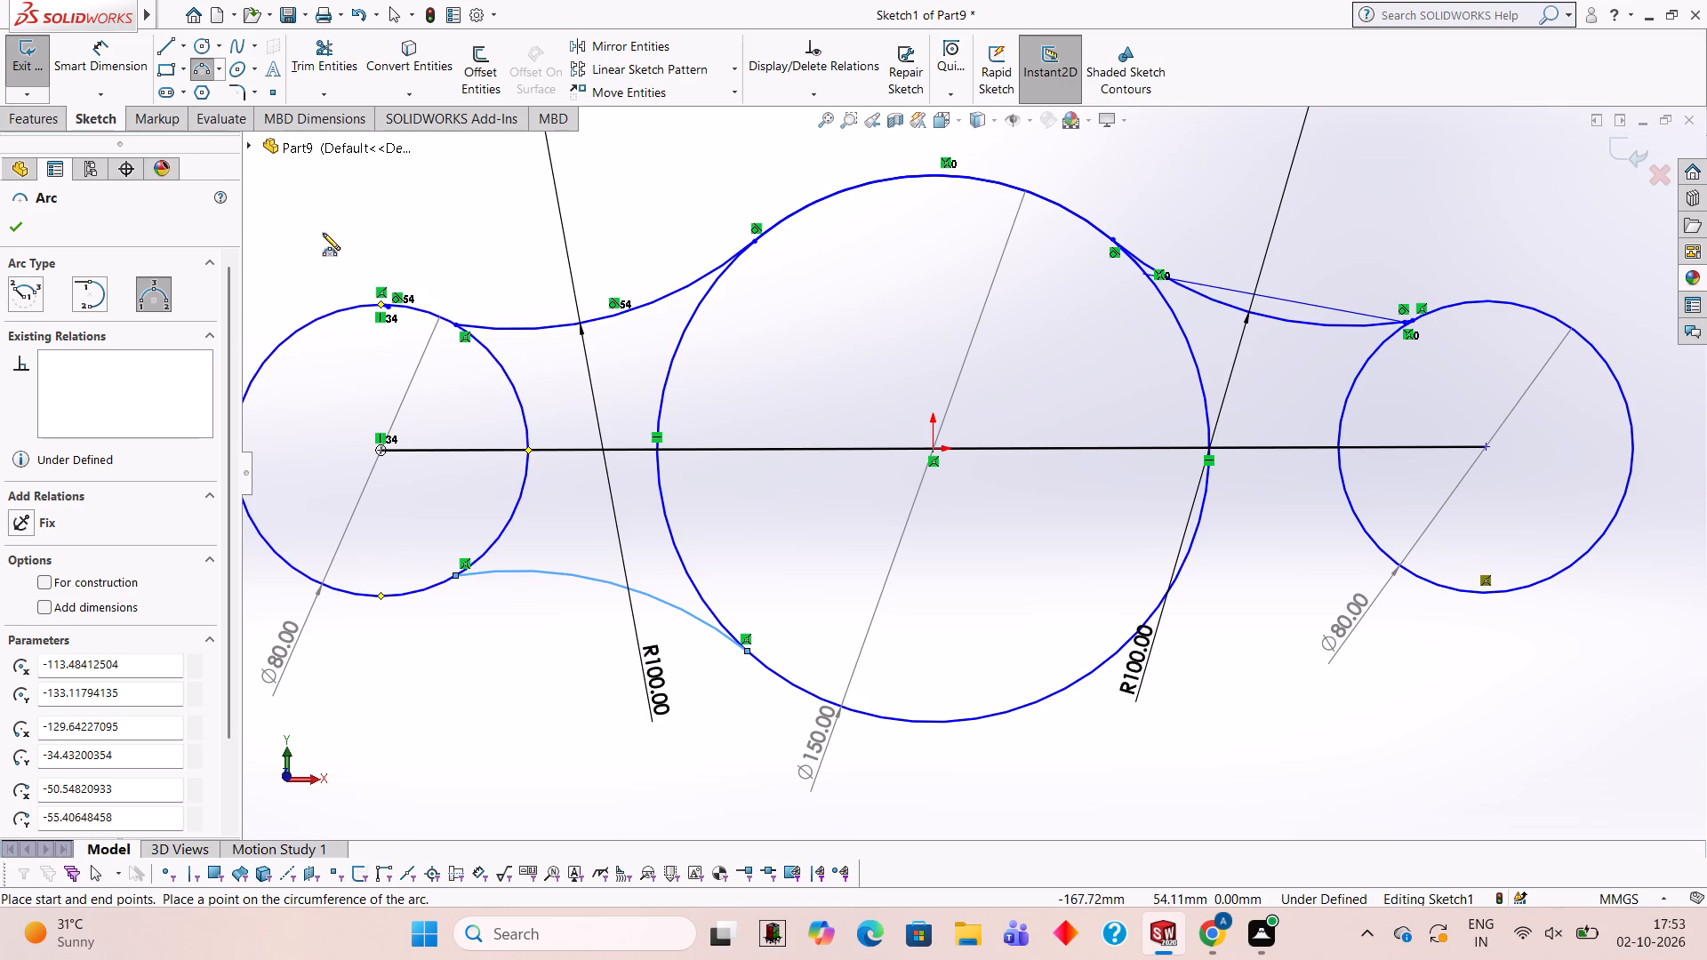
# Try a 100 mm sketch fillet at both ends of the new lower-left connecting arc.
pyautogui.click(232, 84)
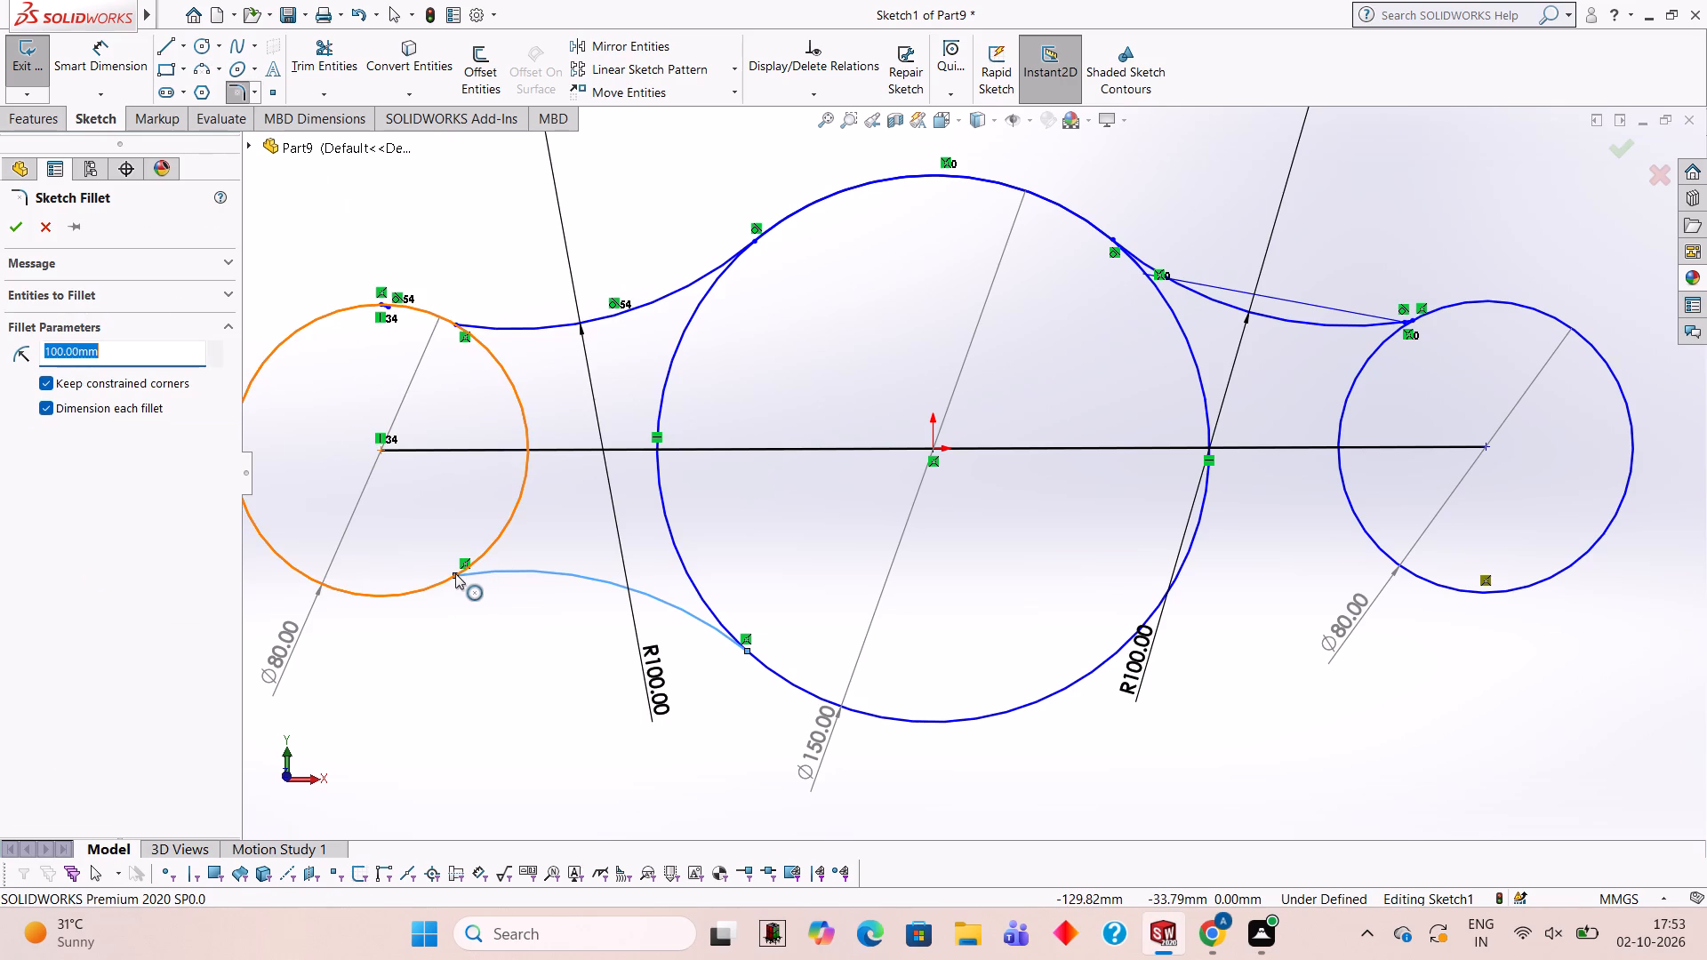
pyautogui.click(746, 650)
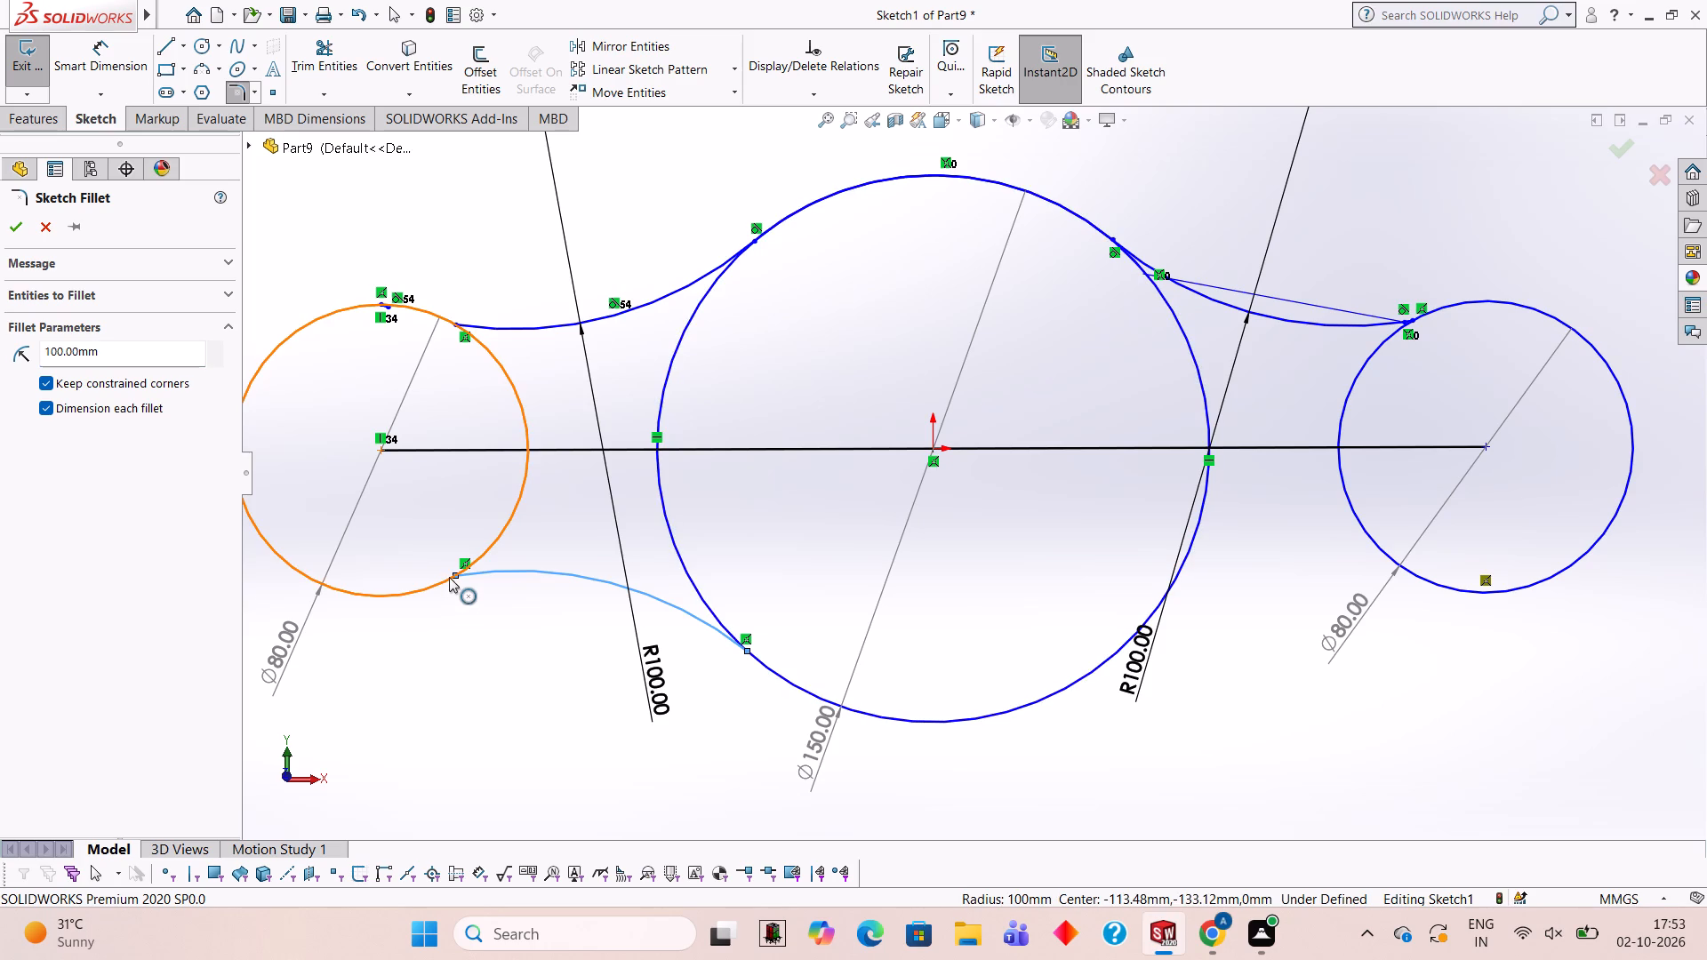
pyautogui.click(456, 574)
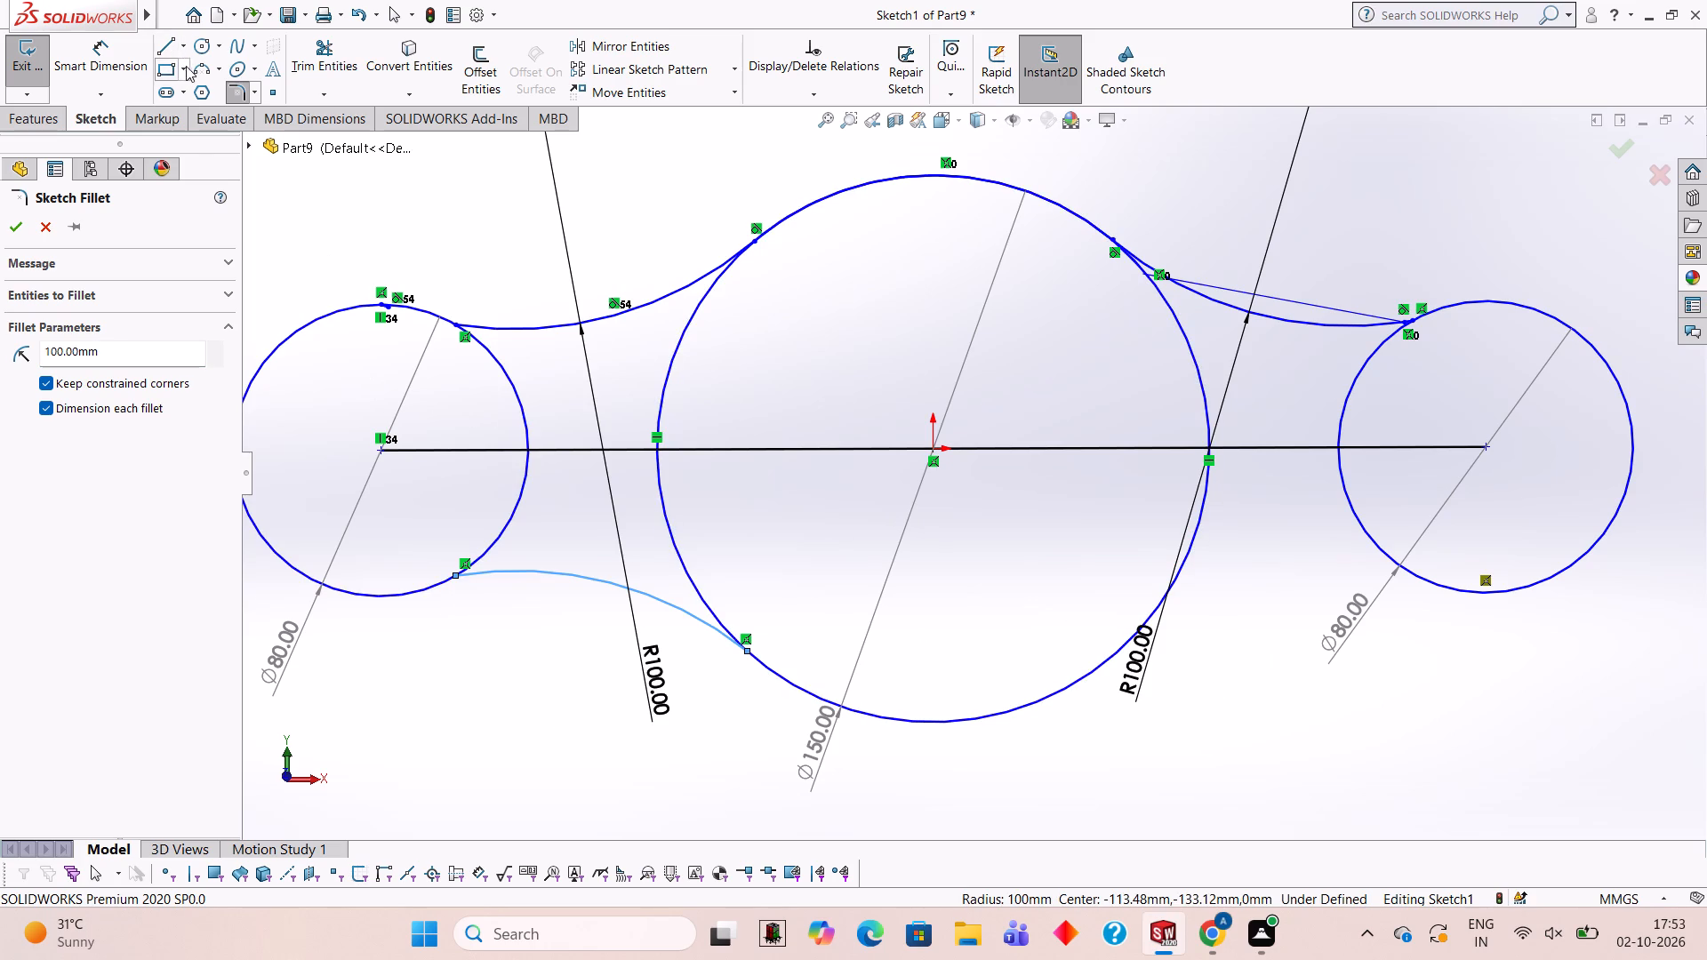
# Draw a three-point arc of 100 mm radius from the right 80 mm circle's lower edge to the 150 mm circle's lower-right edge.
pyautogui.click(206, 77)
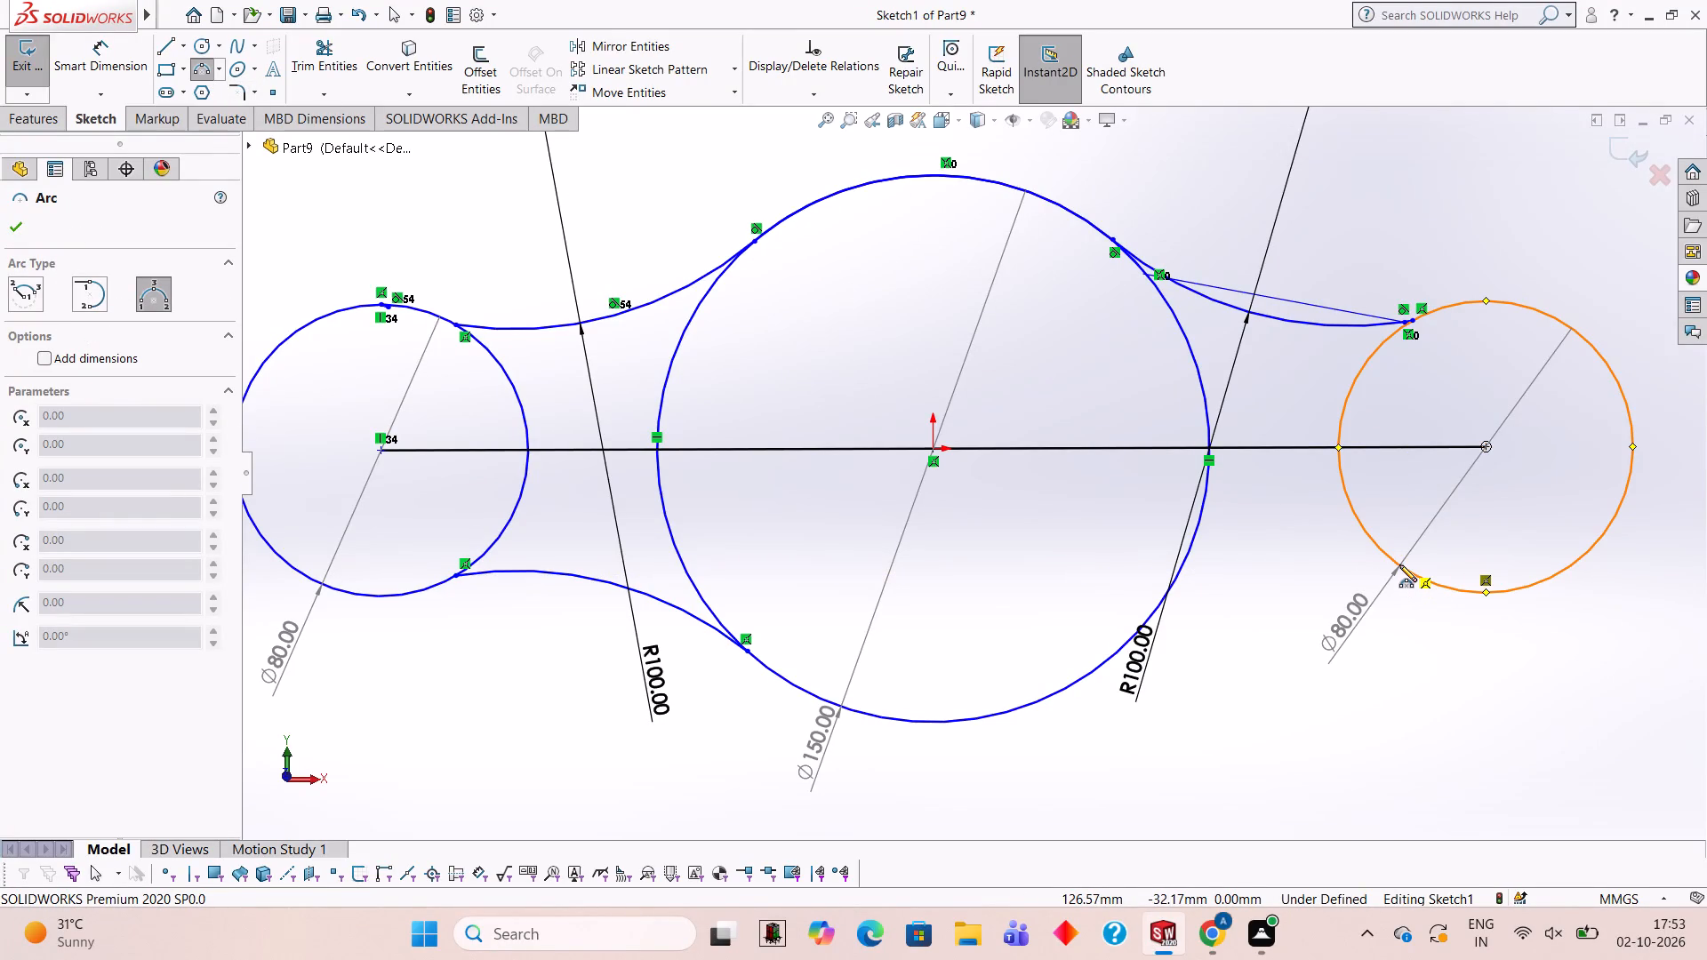
pyautogui.click(1406, 571)
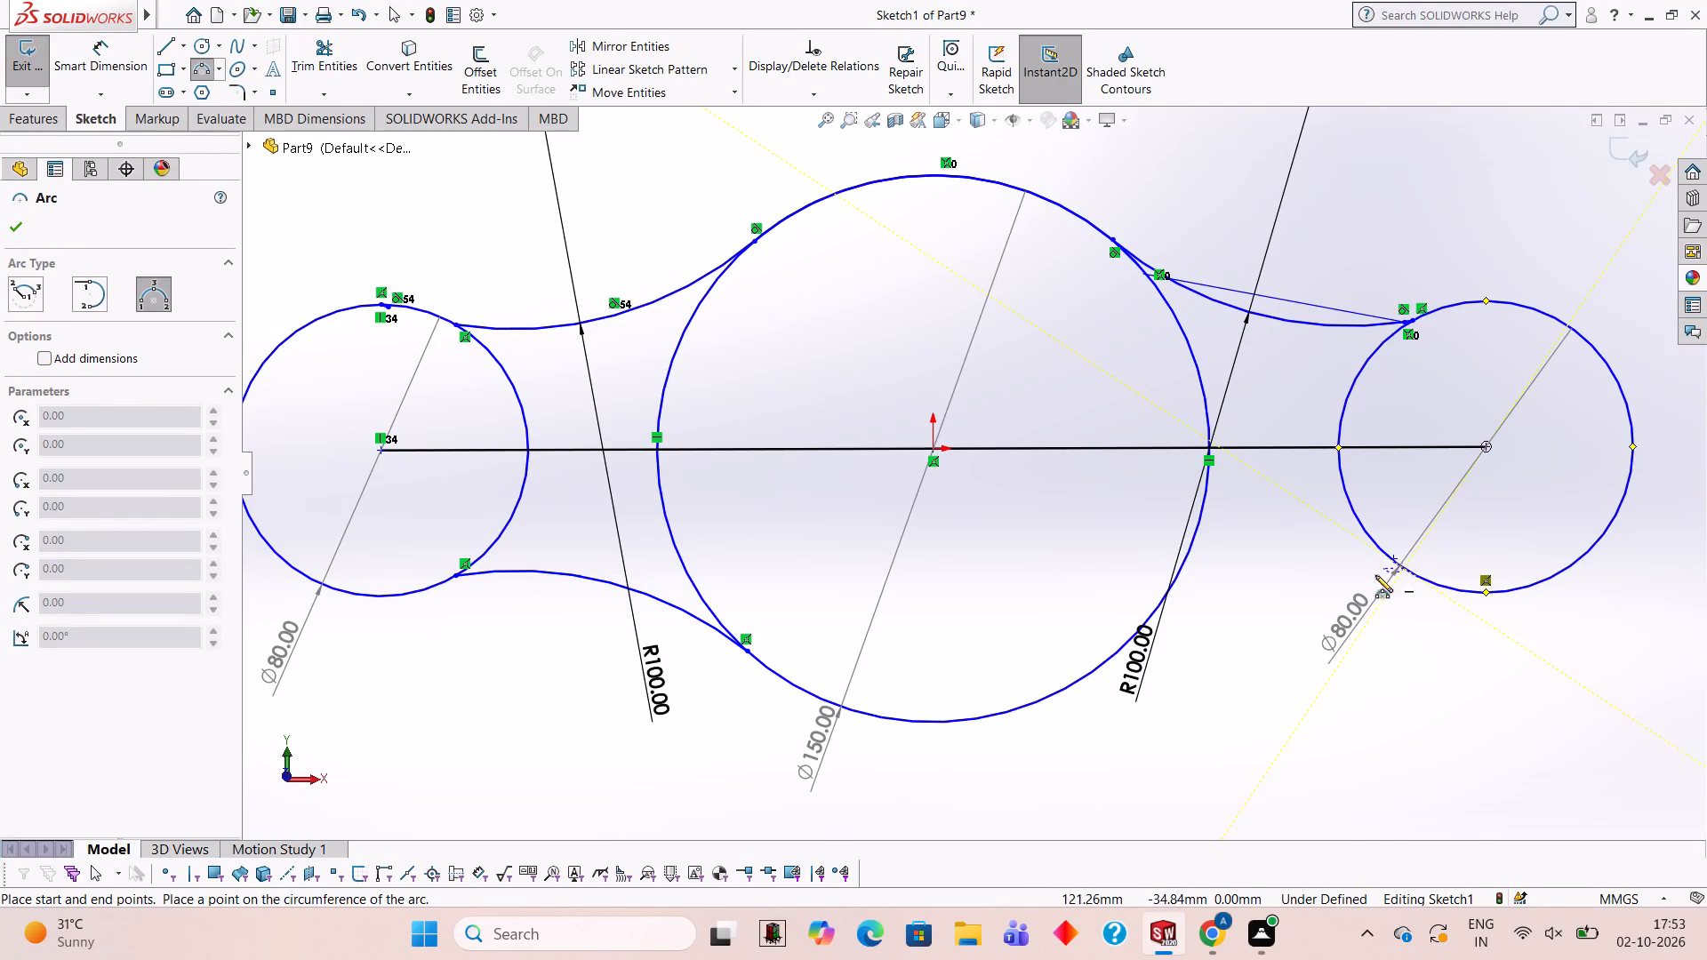
pyautogui.click(1144, 625)
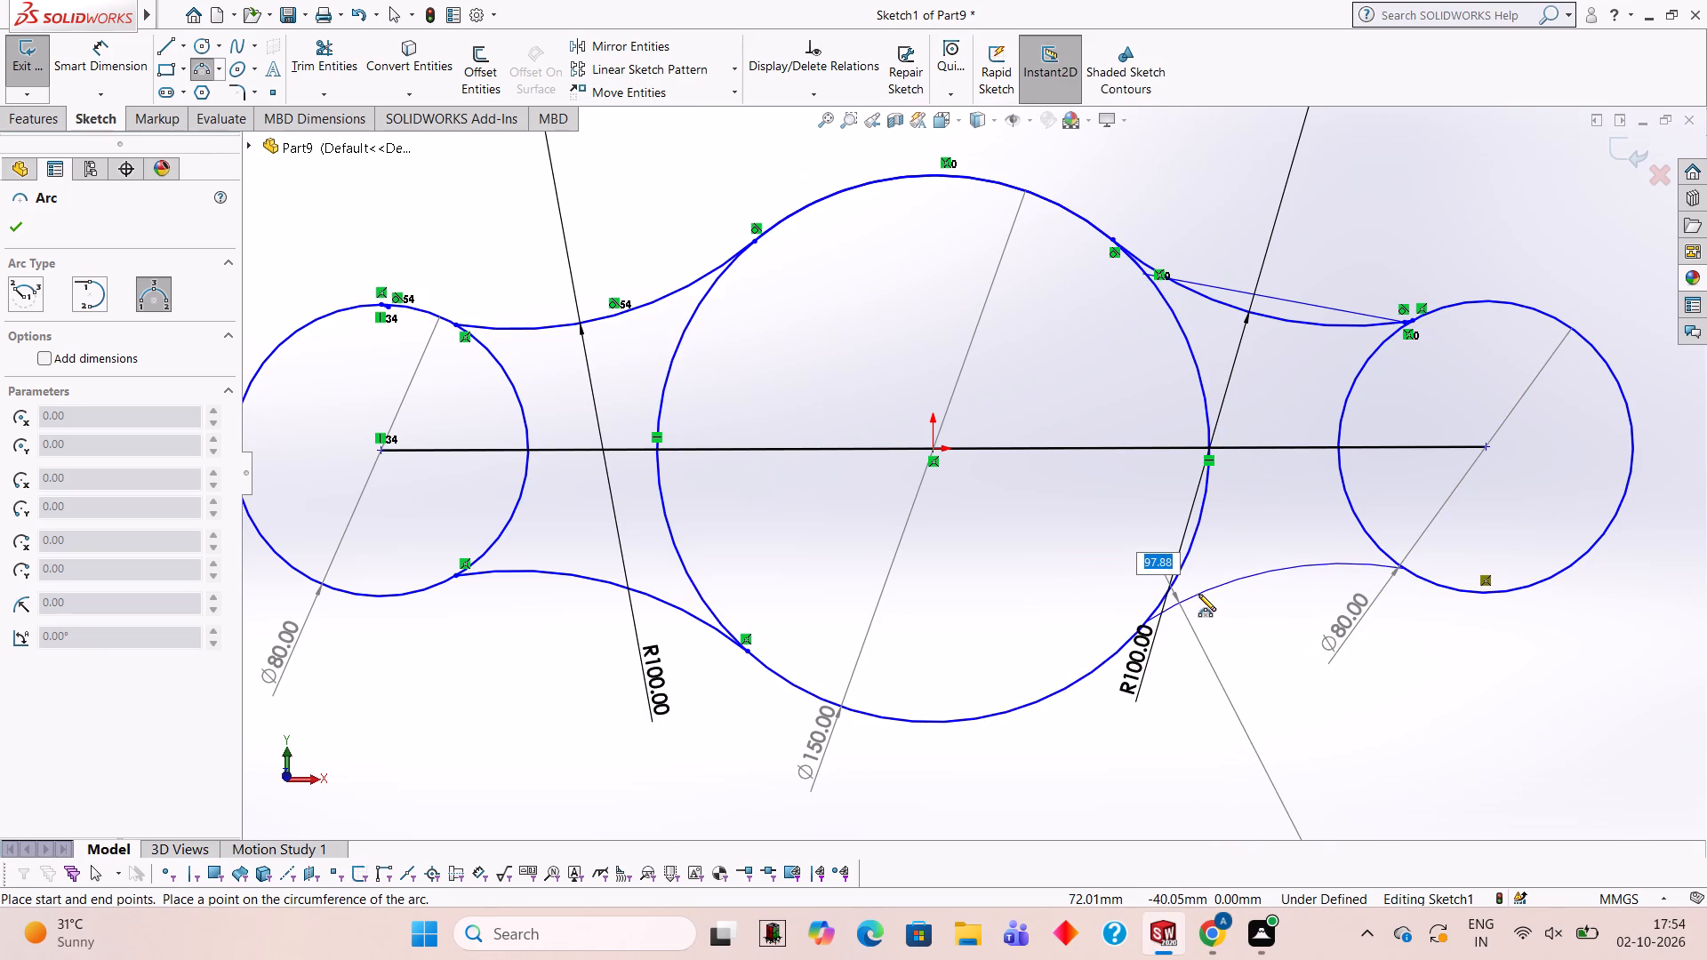
pyautogui.write('100')
pyautogui.press('Return')
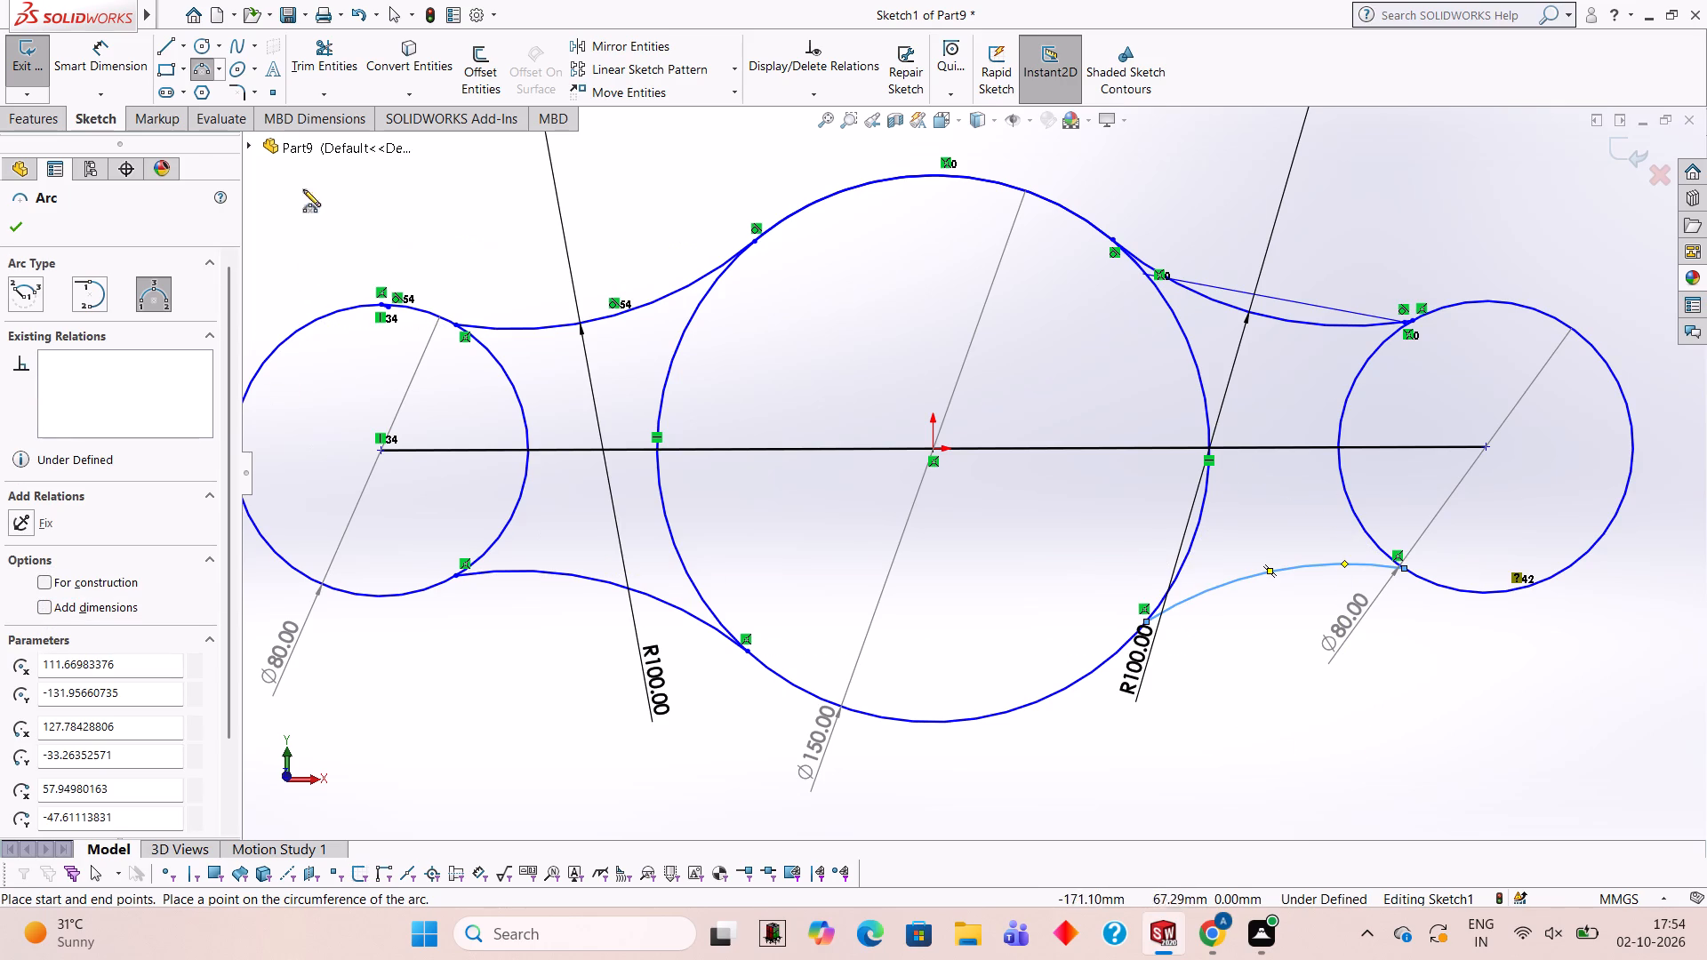
# Trim both sides of the 150 mm circle between the connecting arcs and the inner side of the right 80 mm circle.
pyautogui.click(317, 61)
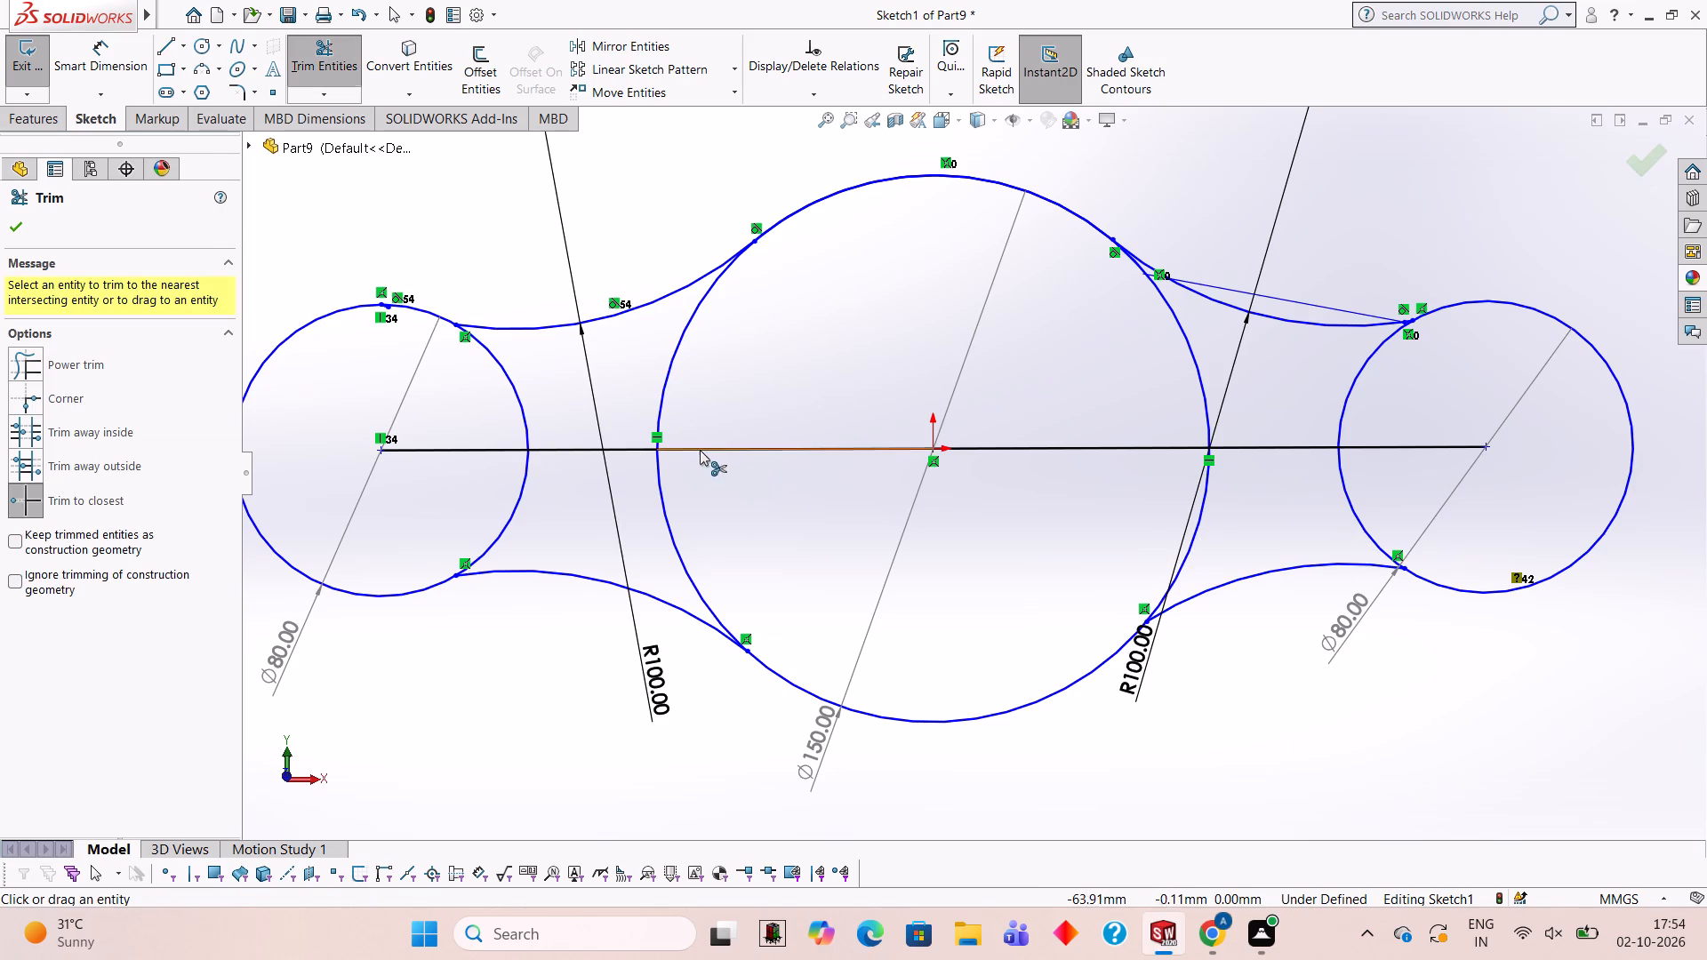
pyautogui.click(667, 393)
pyautogui.click(667, 514)
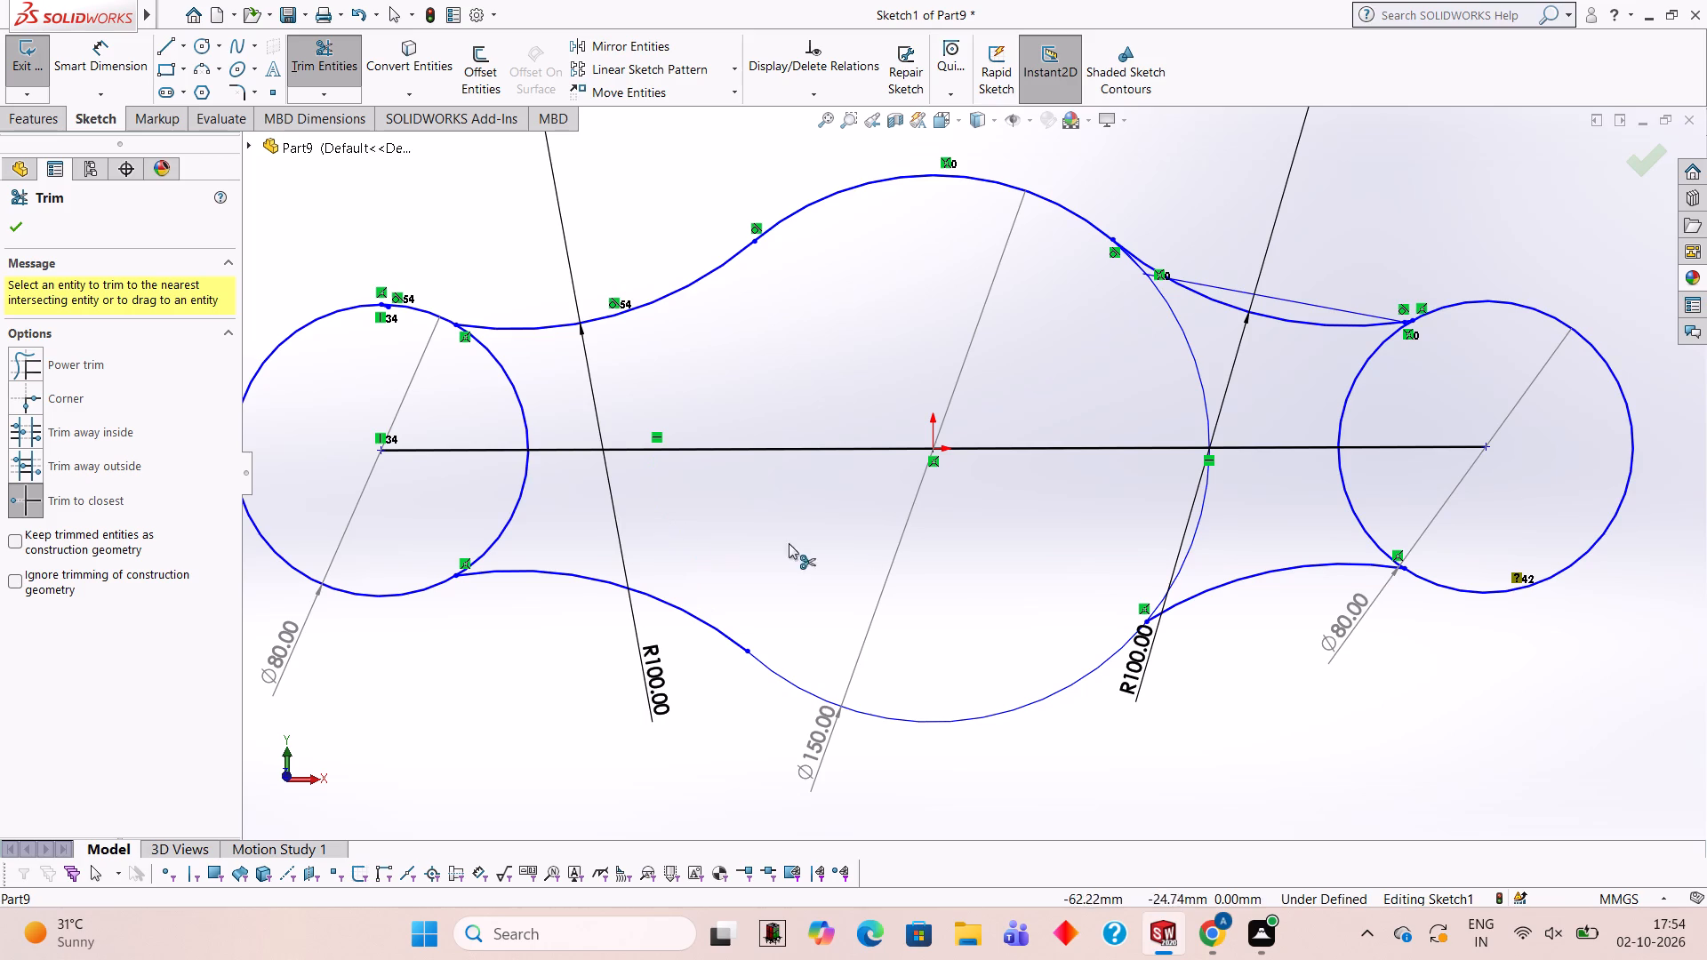
pyautogui.click(1186, 348)
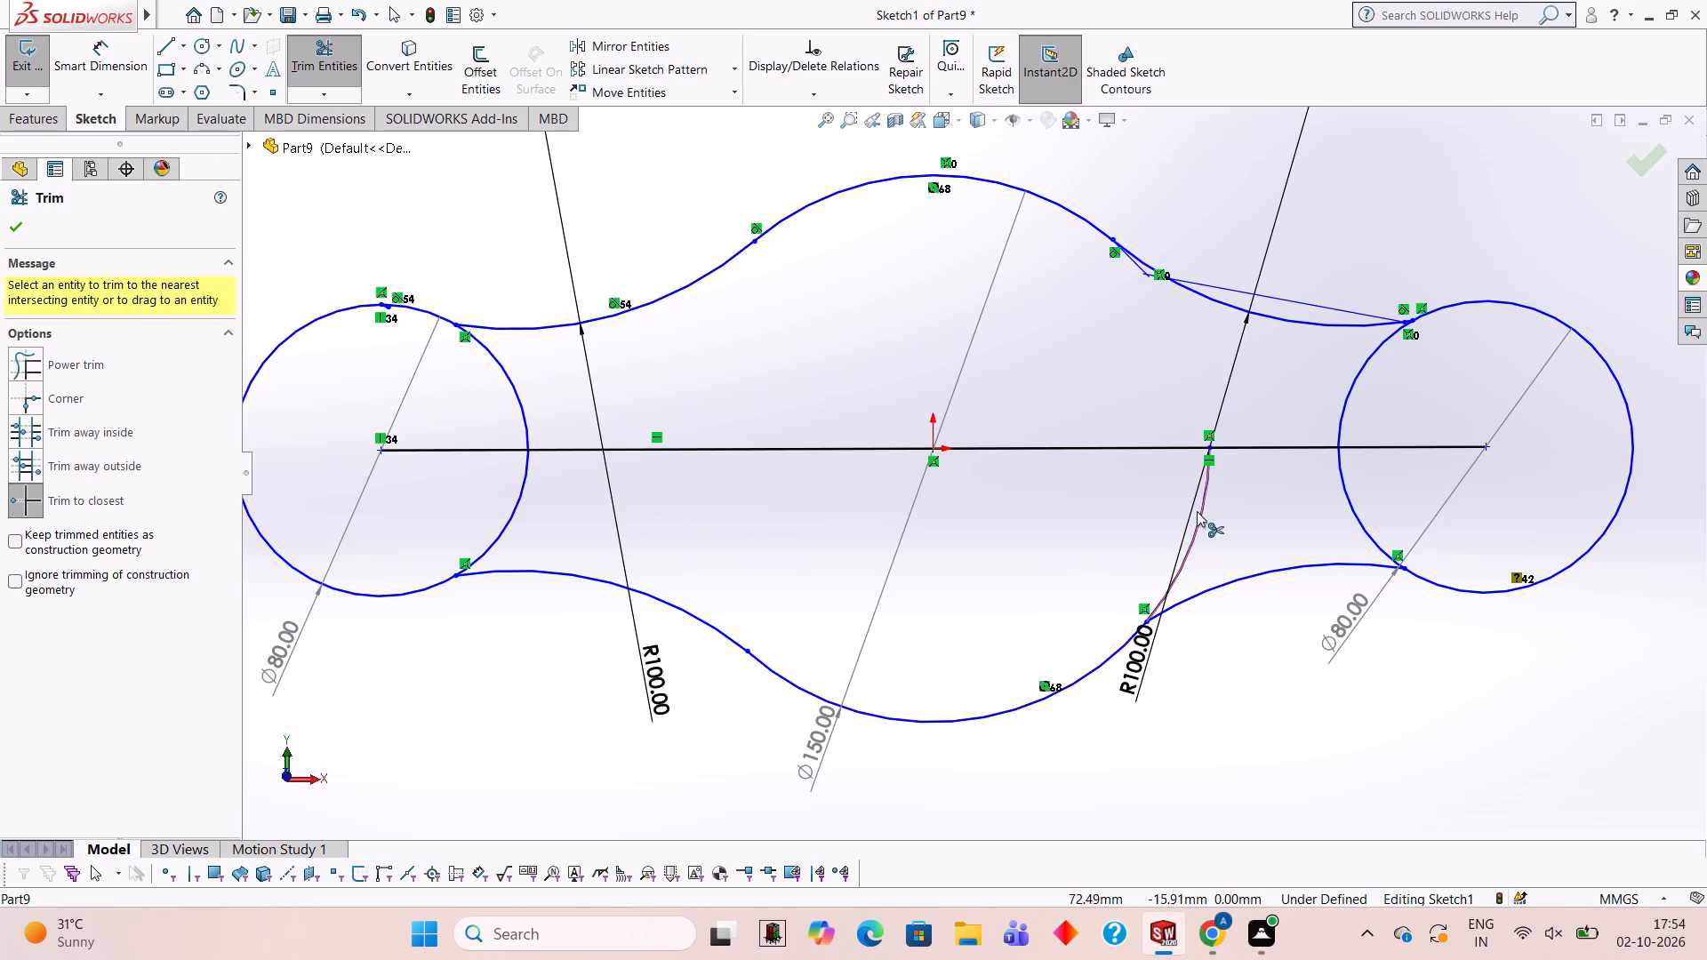
pyautogui.click(1197, 511)
pyautogui.click(1338, 471)
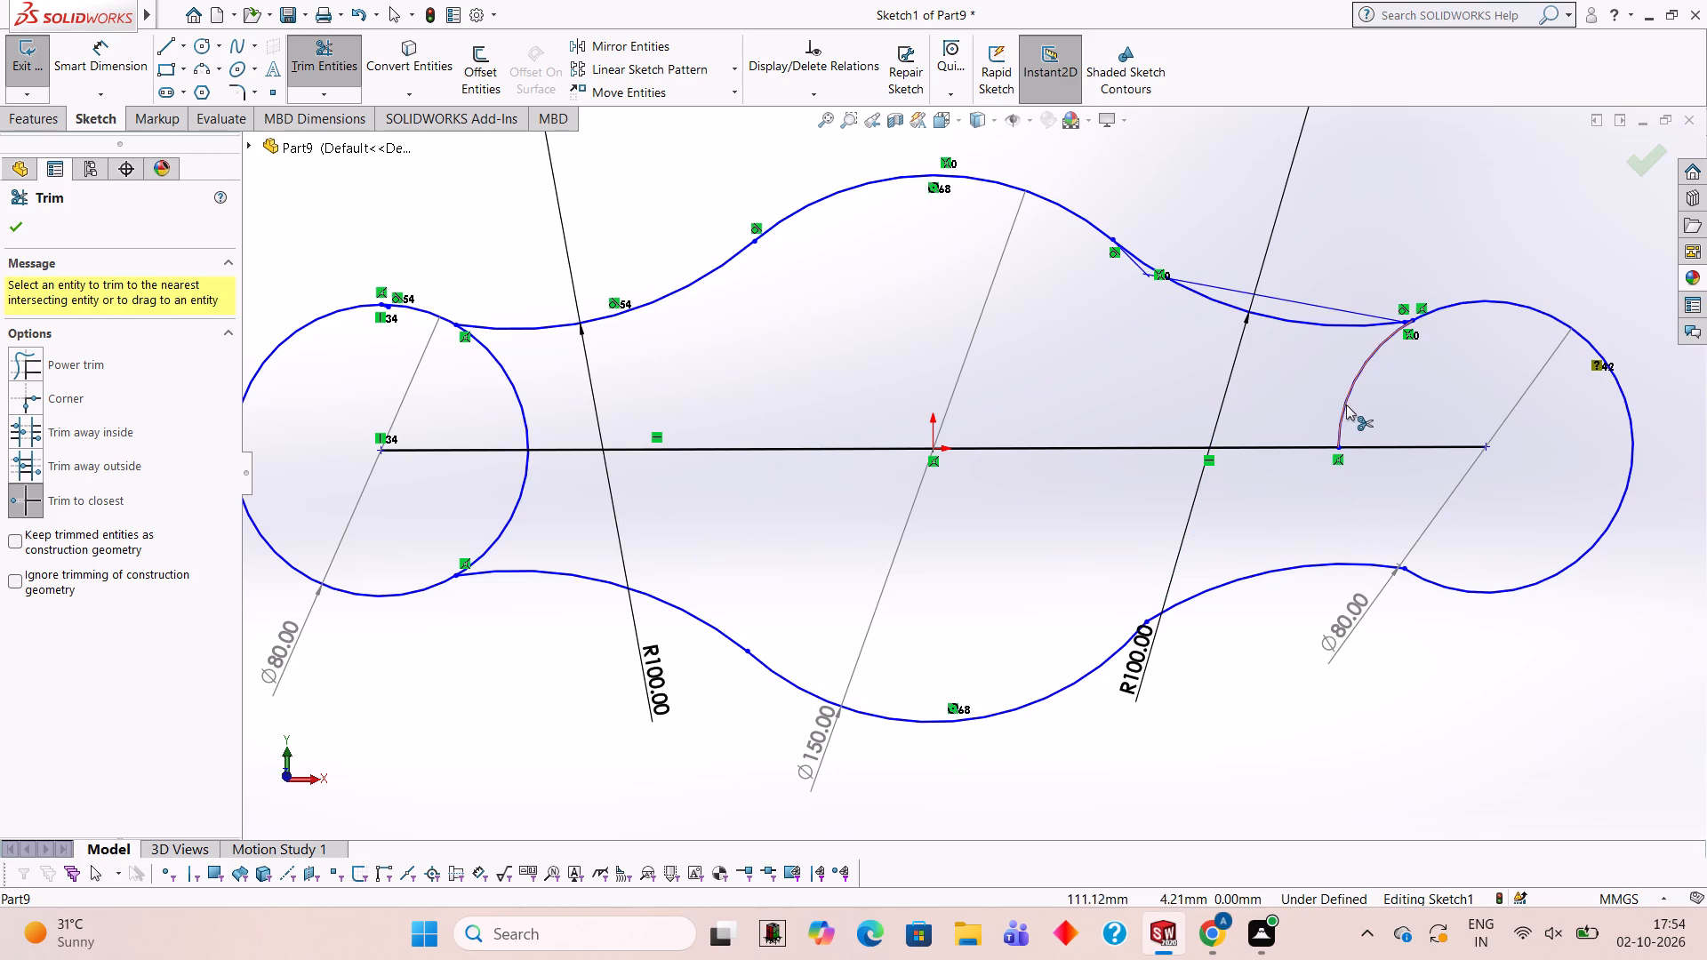
pyautogui.click(1346, 403)
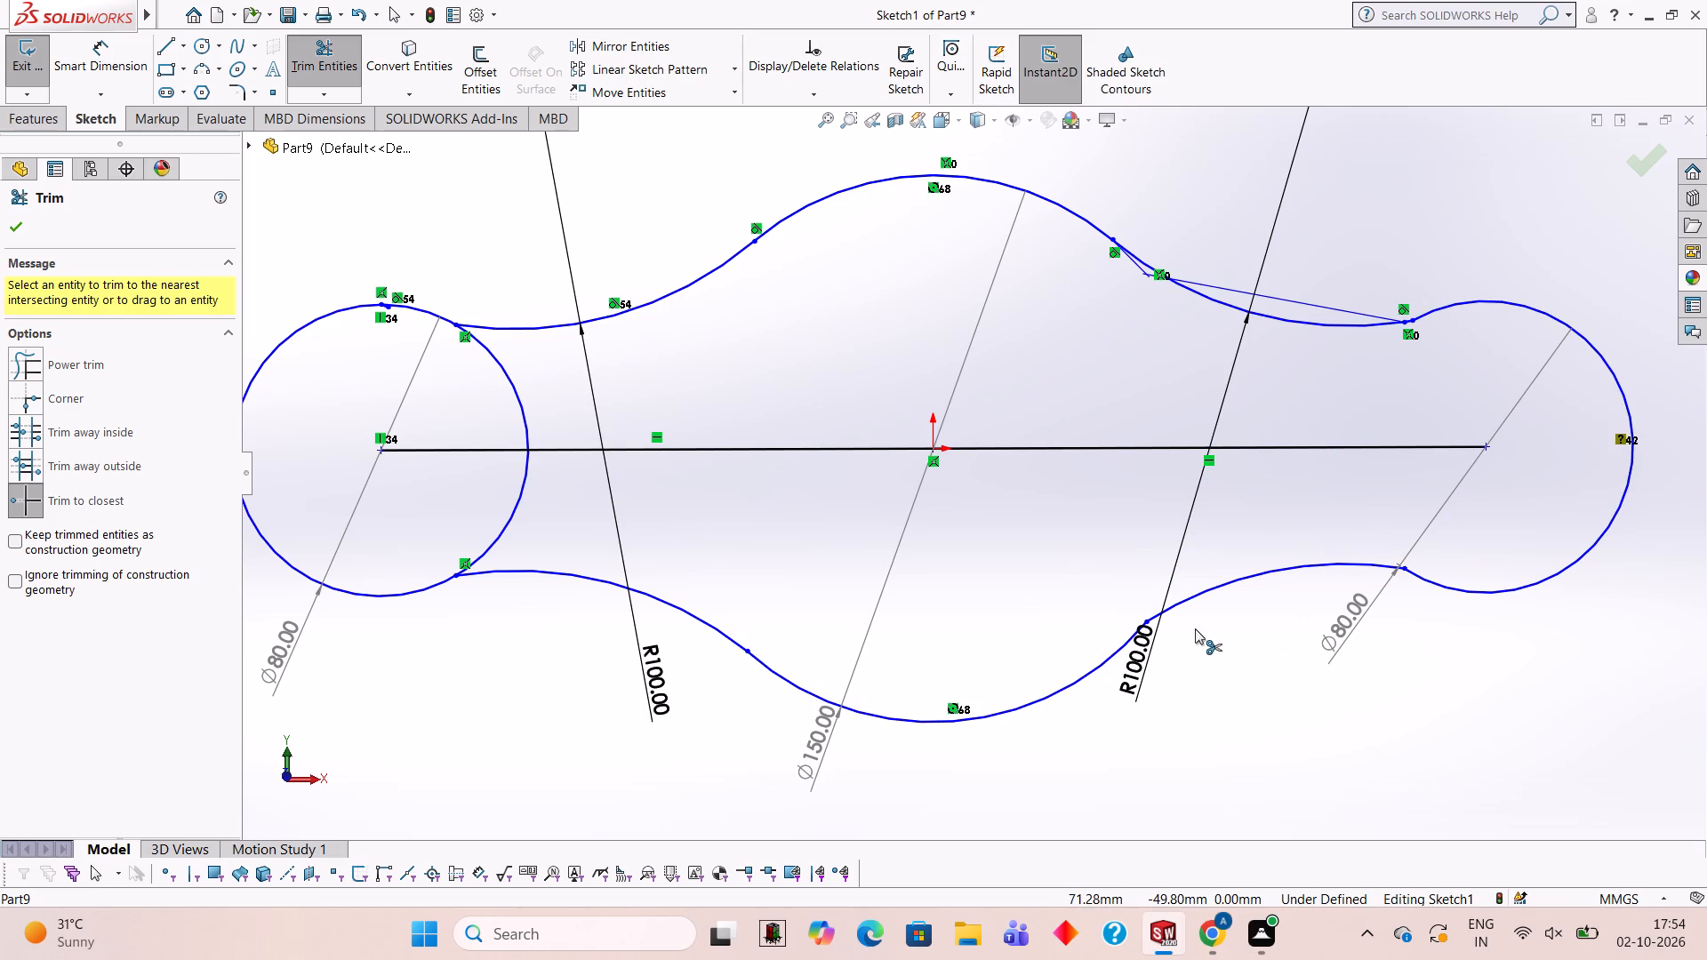
# Examine closely the joint between the lower-right connecting arc and the right 80 mm circle.
pyautogui.scroll(-10, 1434, 558)
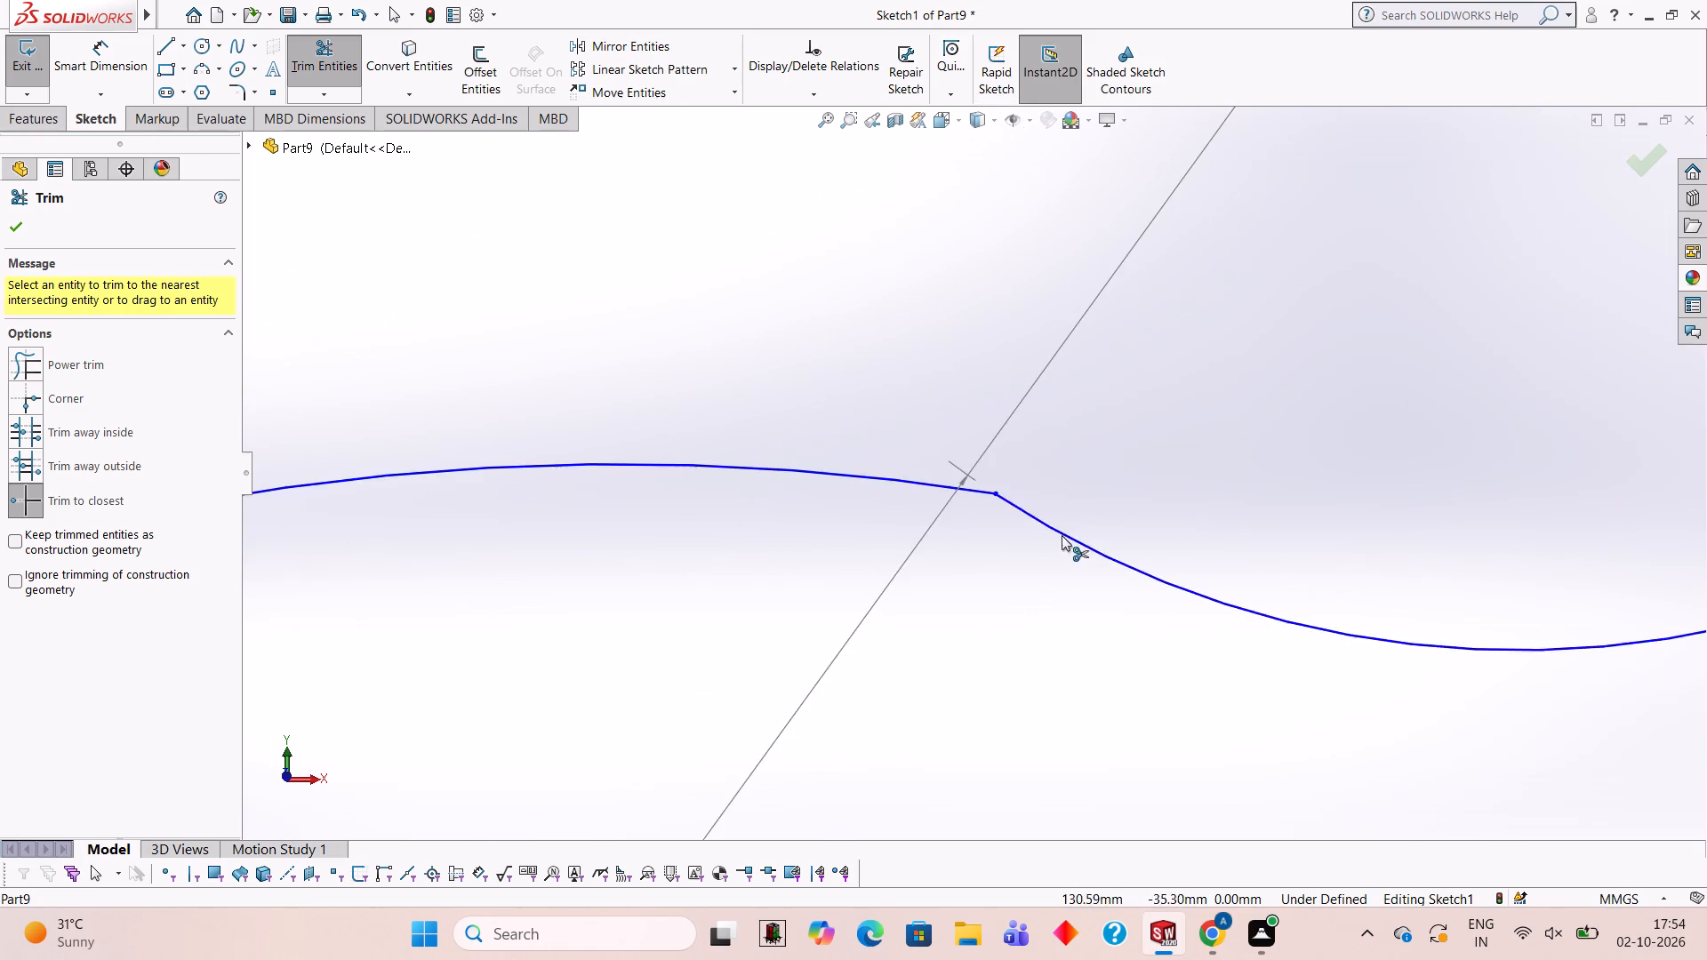
pyautogui.scroll(-8, 1022, 449)
pyautogui.scroll(-4, 937, 563)
pyautogui.scroll(-1, 858, 649)
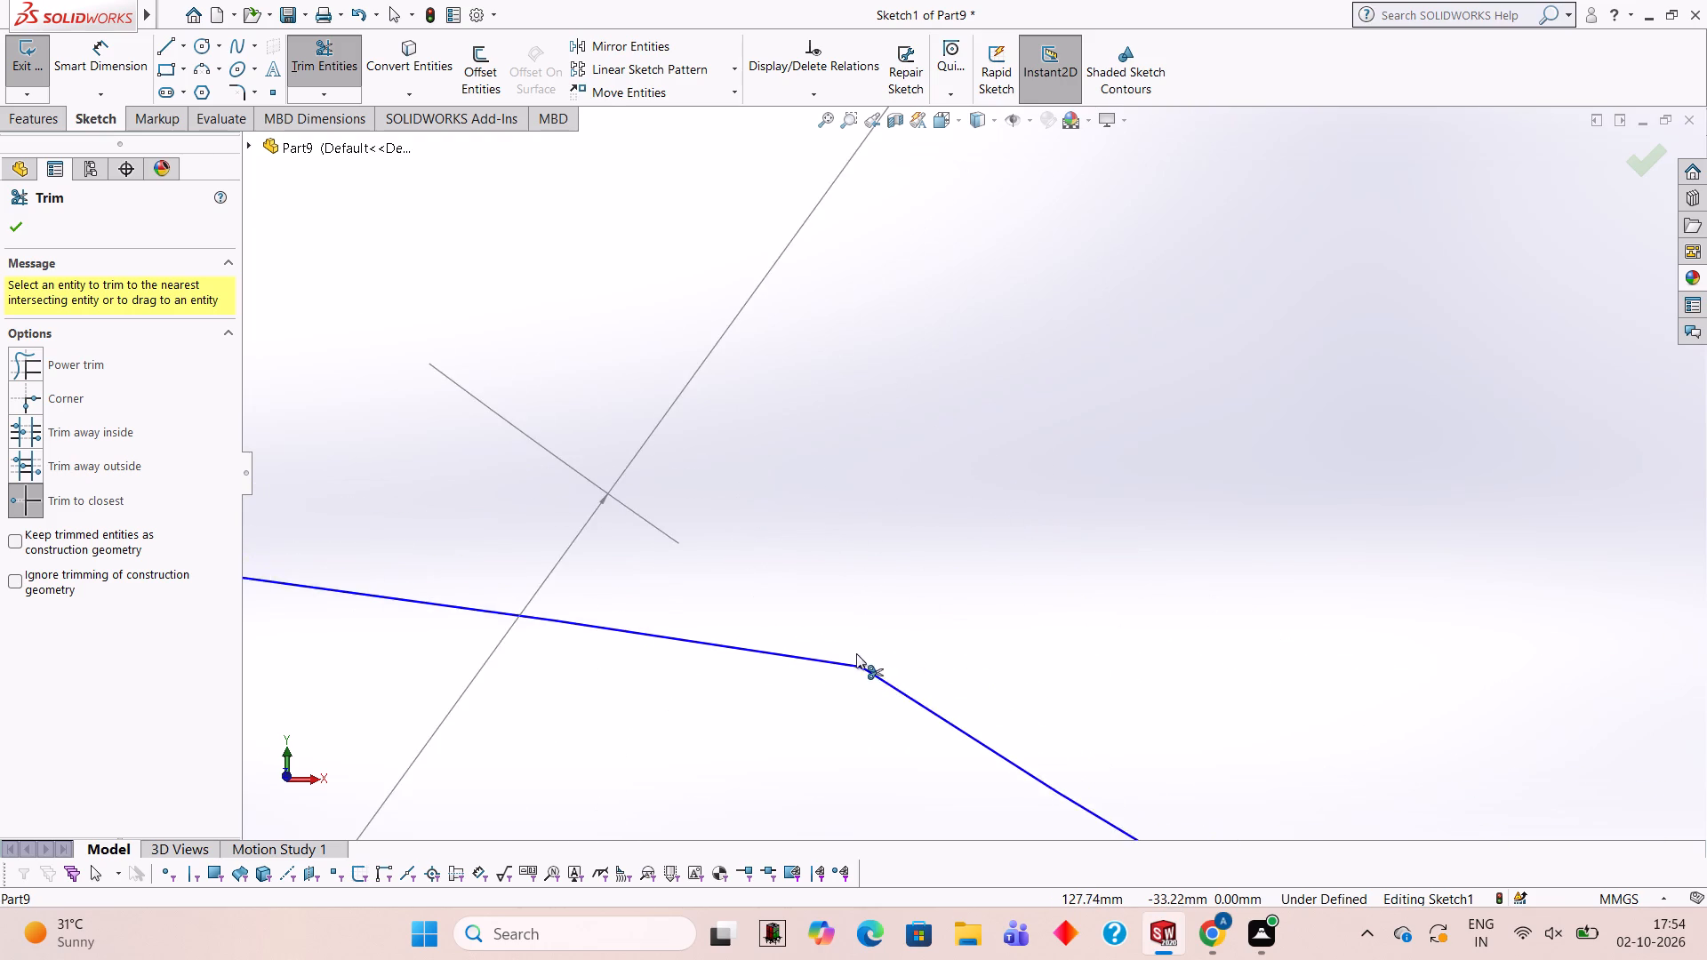
pyautogui.scroll(-2, 856, 653)
pyautogui.scroll(19, 1002, 592)
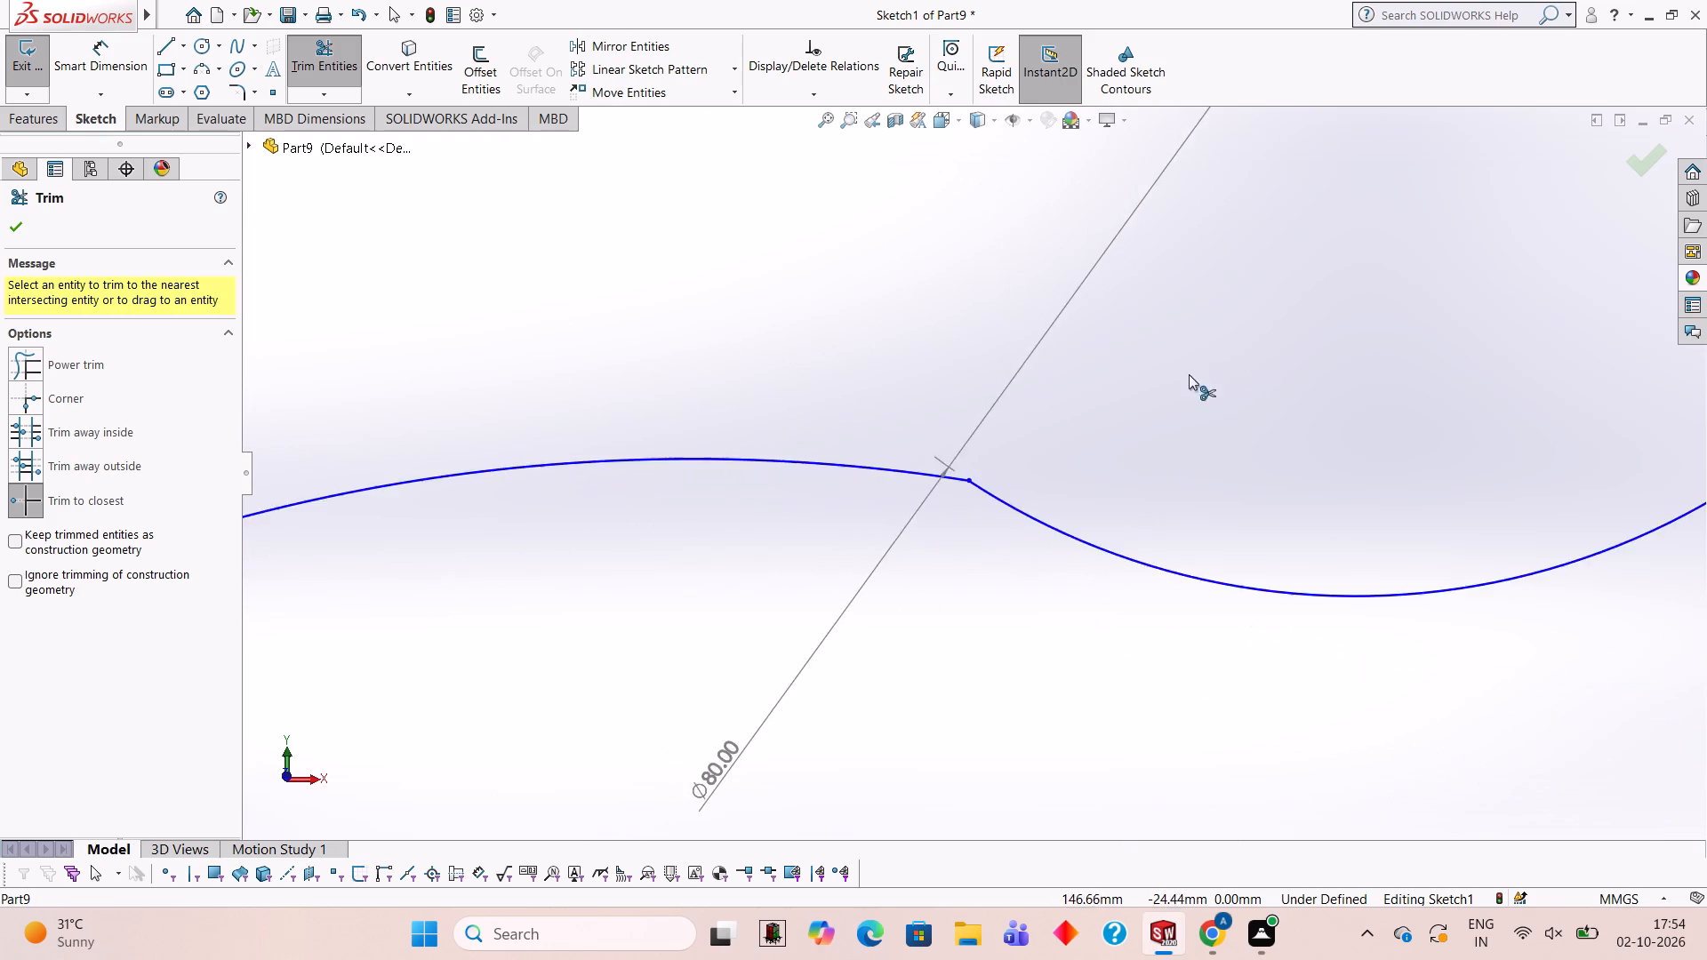
pyautogui.scroll(7, 1189, 374)
pyautogui.scroll(-2, 737, 396)
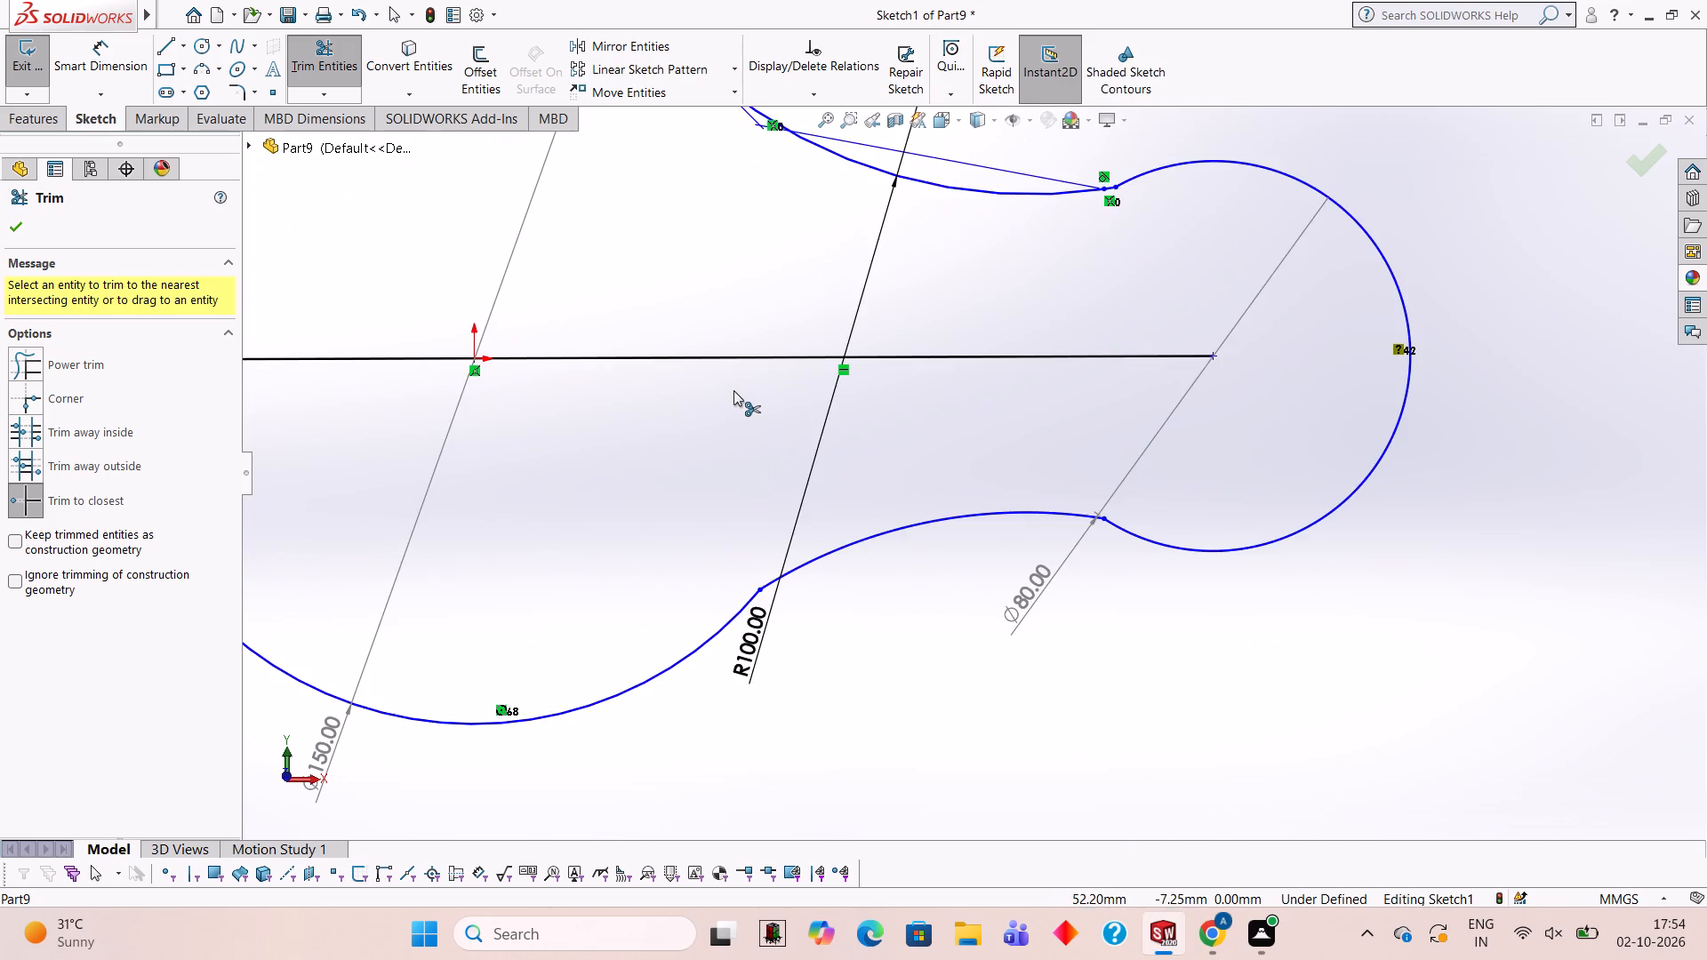
pyautogui.scroll(3, 749, 383)
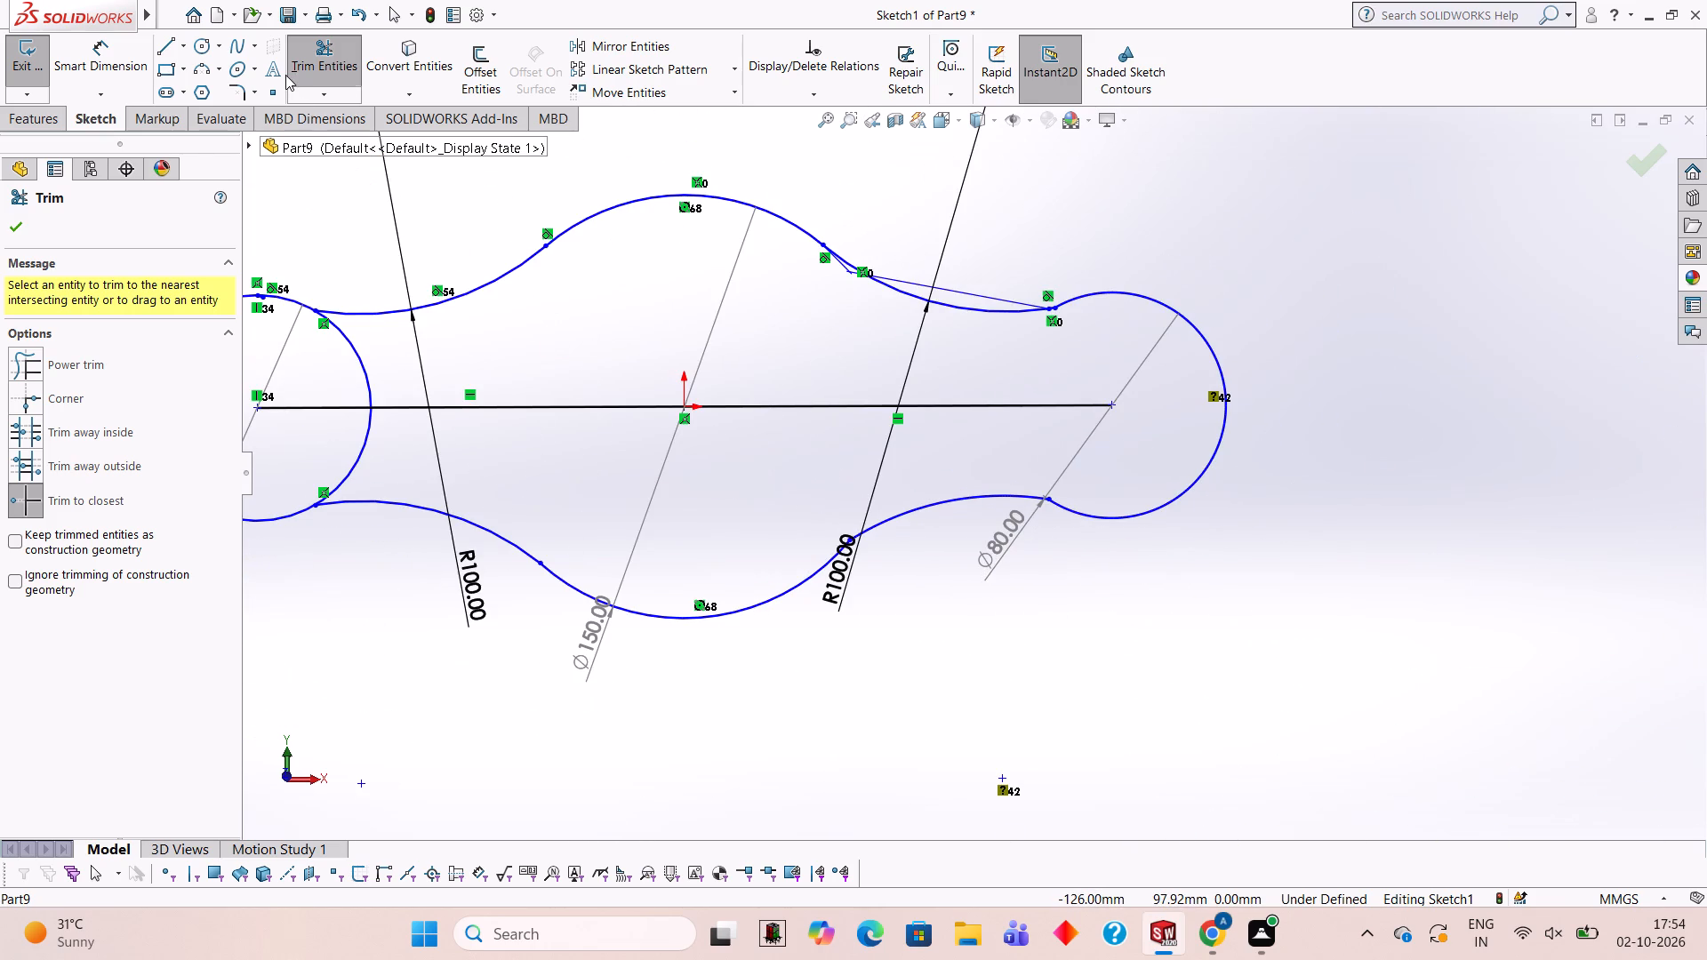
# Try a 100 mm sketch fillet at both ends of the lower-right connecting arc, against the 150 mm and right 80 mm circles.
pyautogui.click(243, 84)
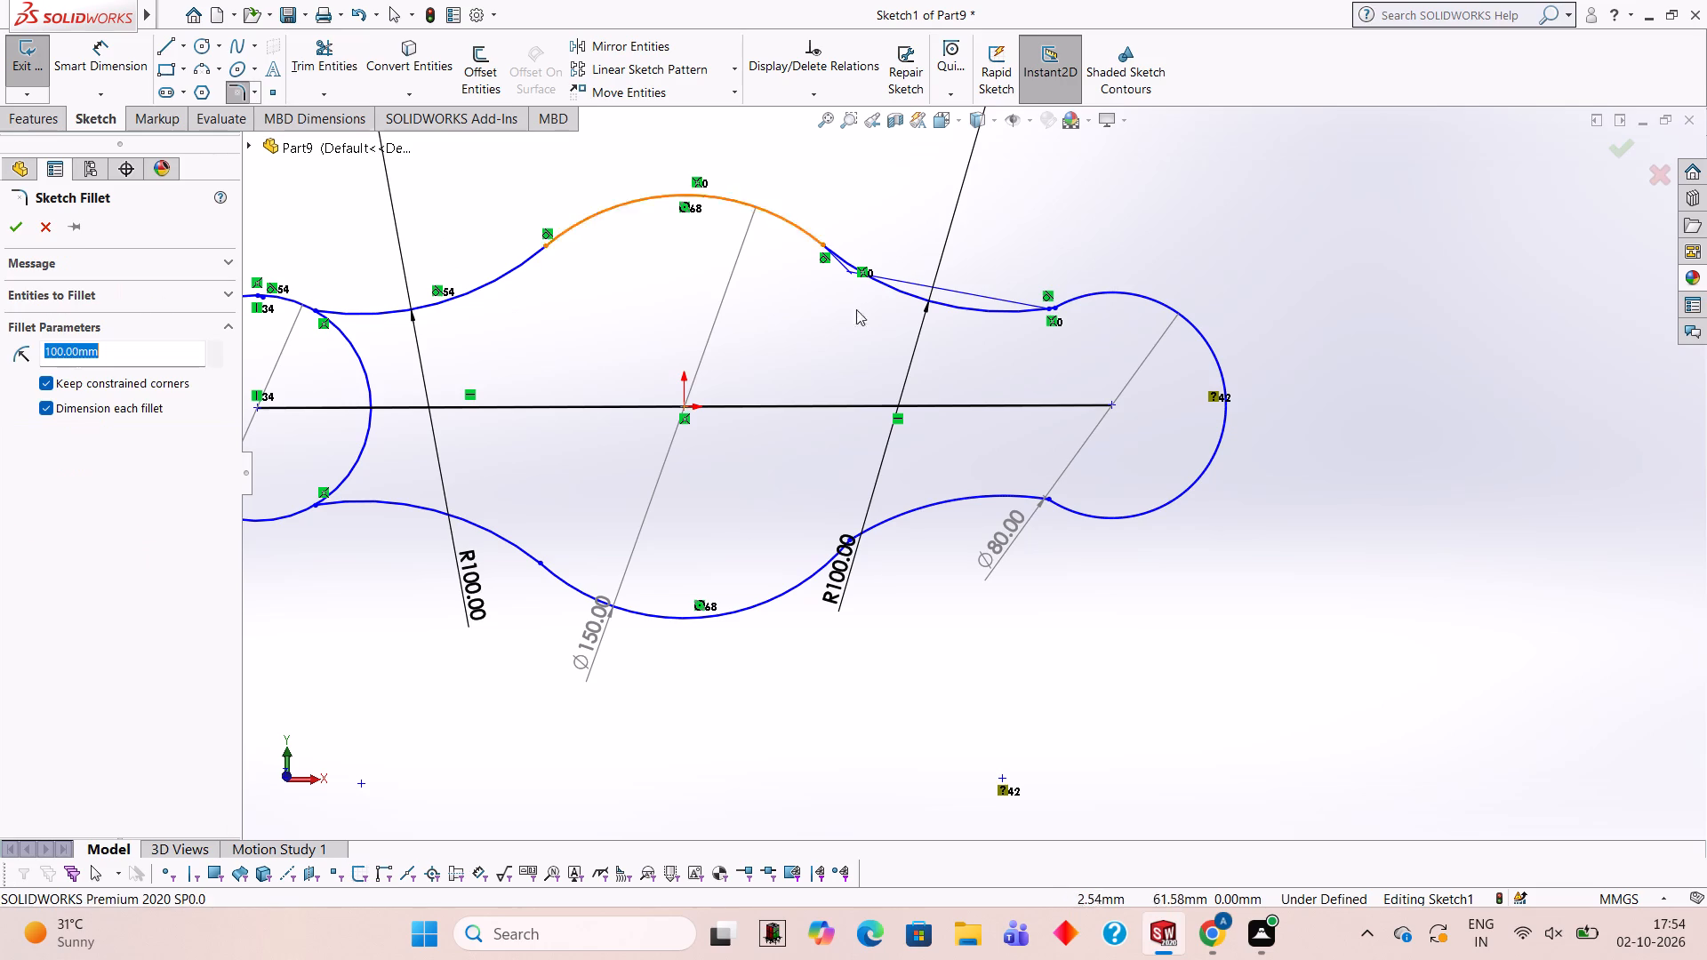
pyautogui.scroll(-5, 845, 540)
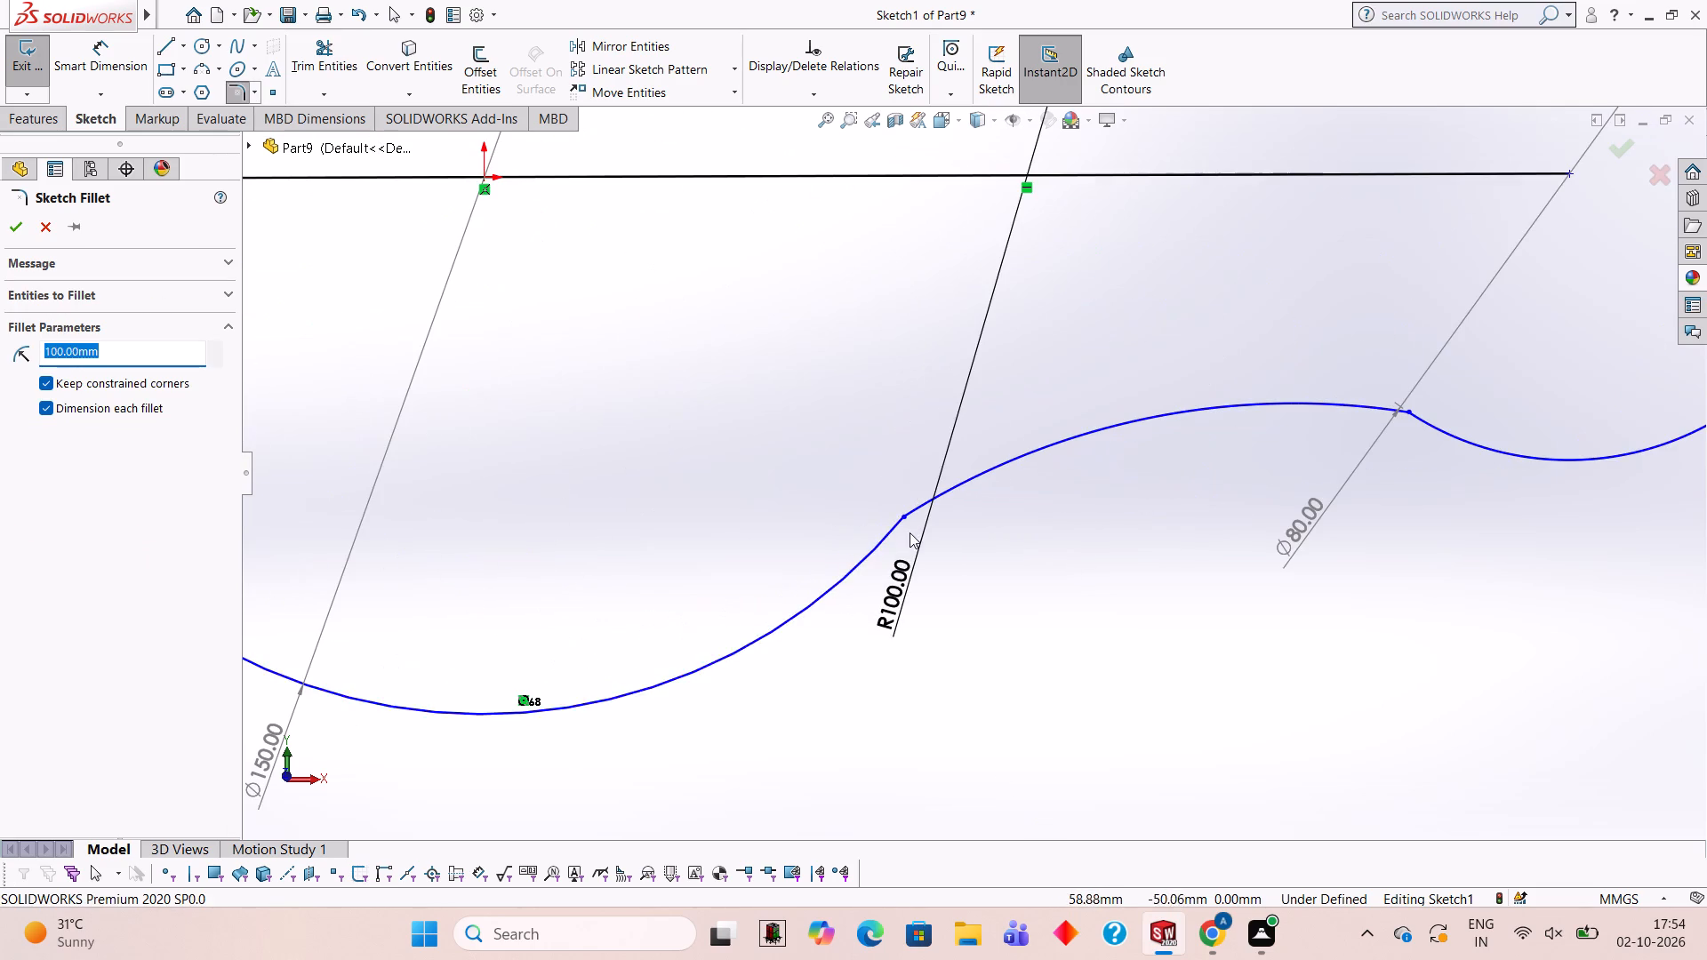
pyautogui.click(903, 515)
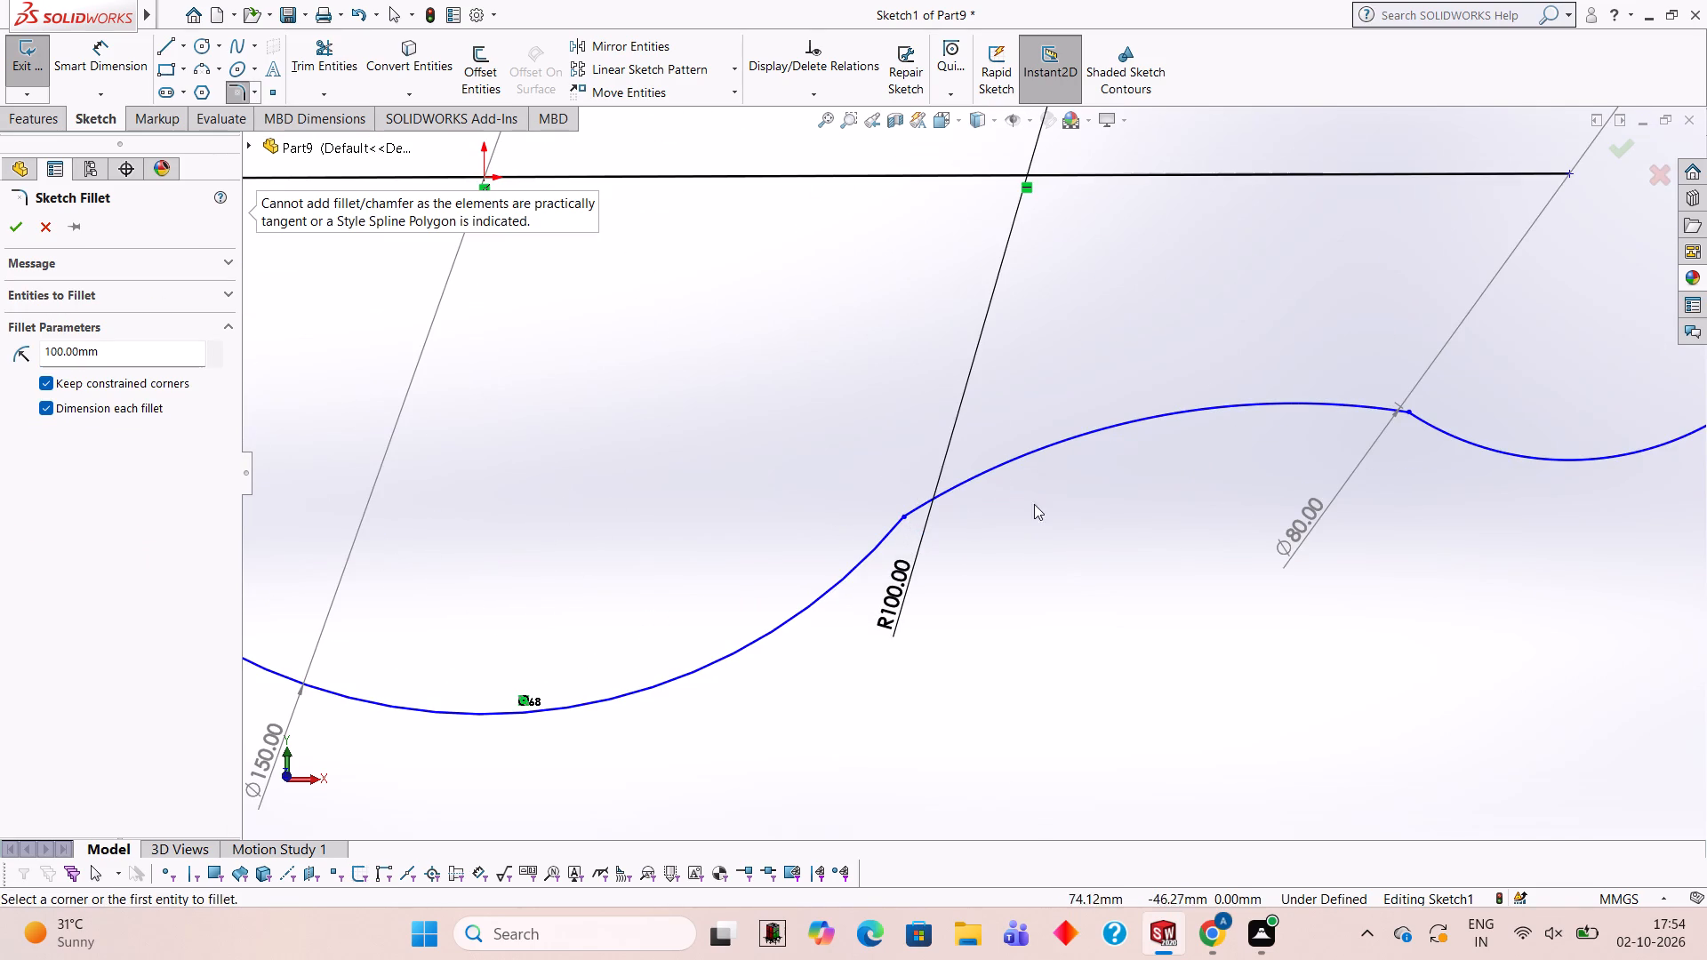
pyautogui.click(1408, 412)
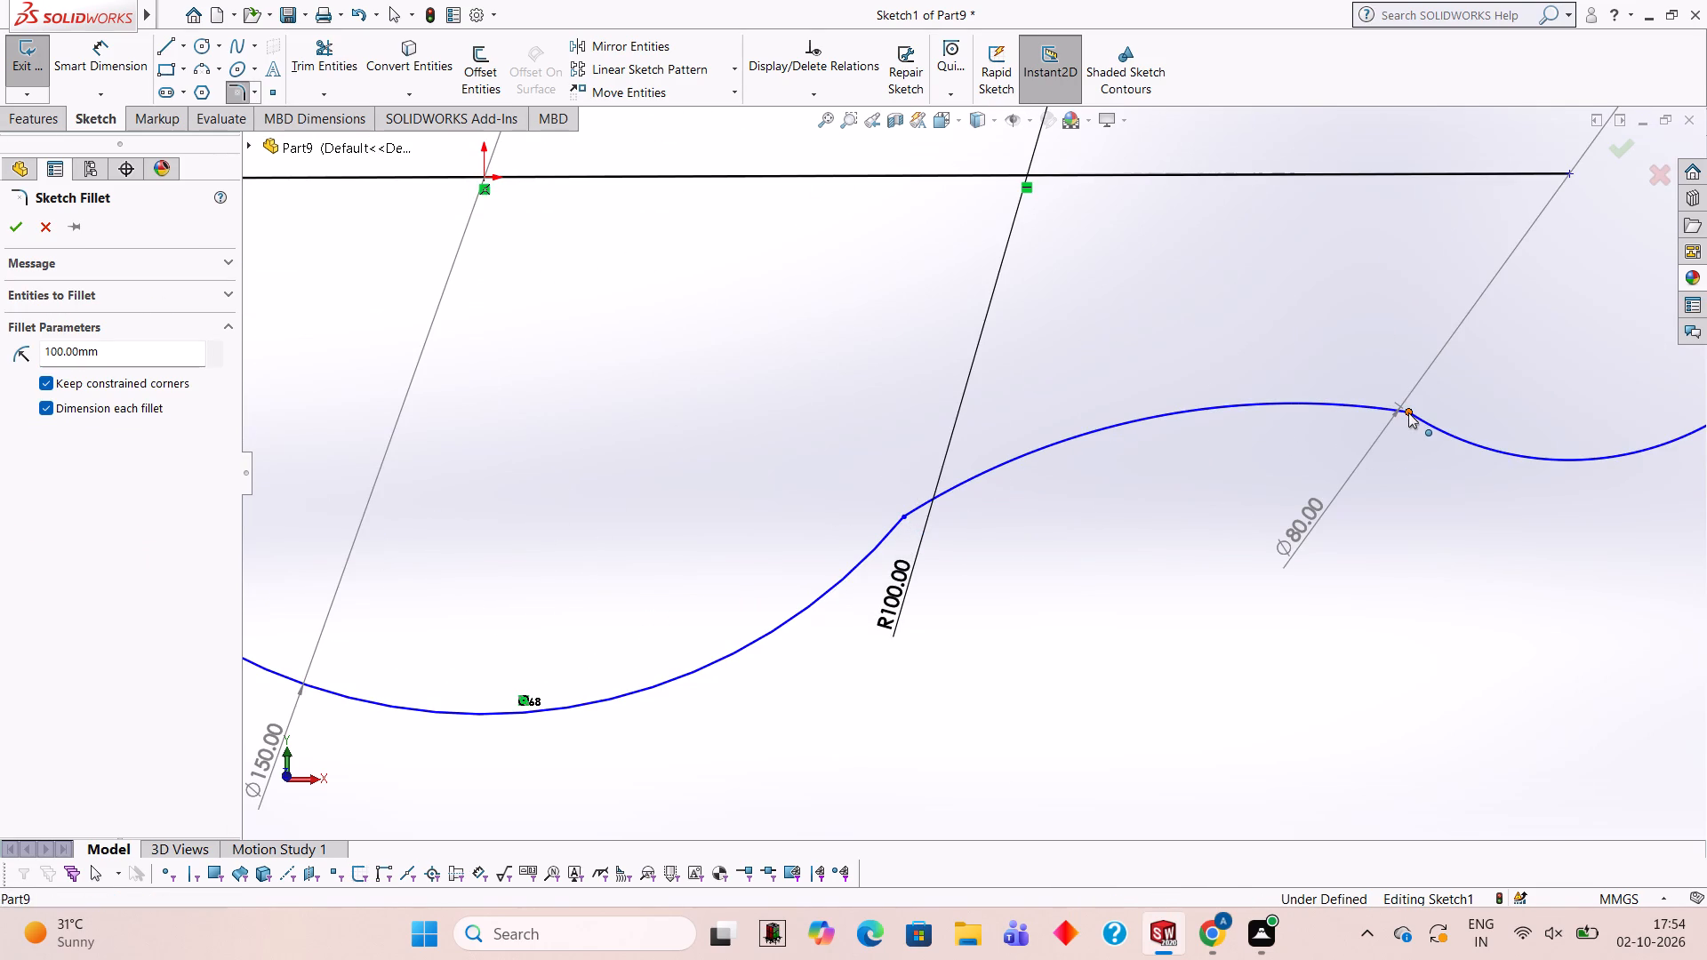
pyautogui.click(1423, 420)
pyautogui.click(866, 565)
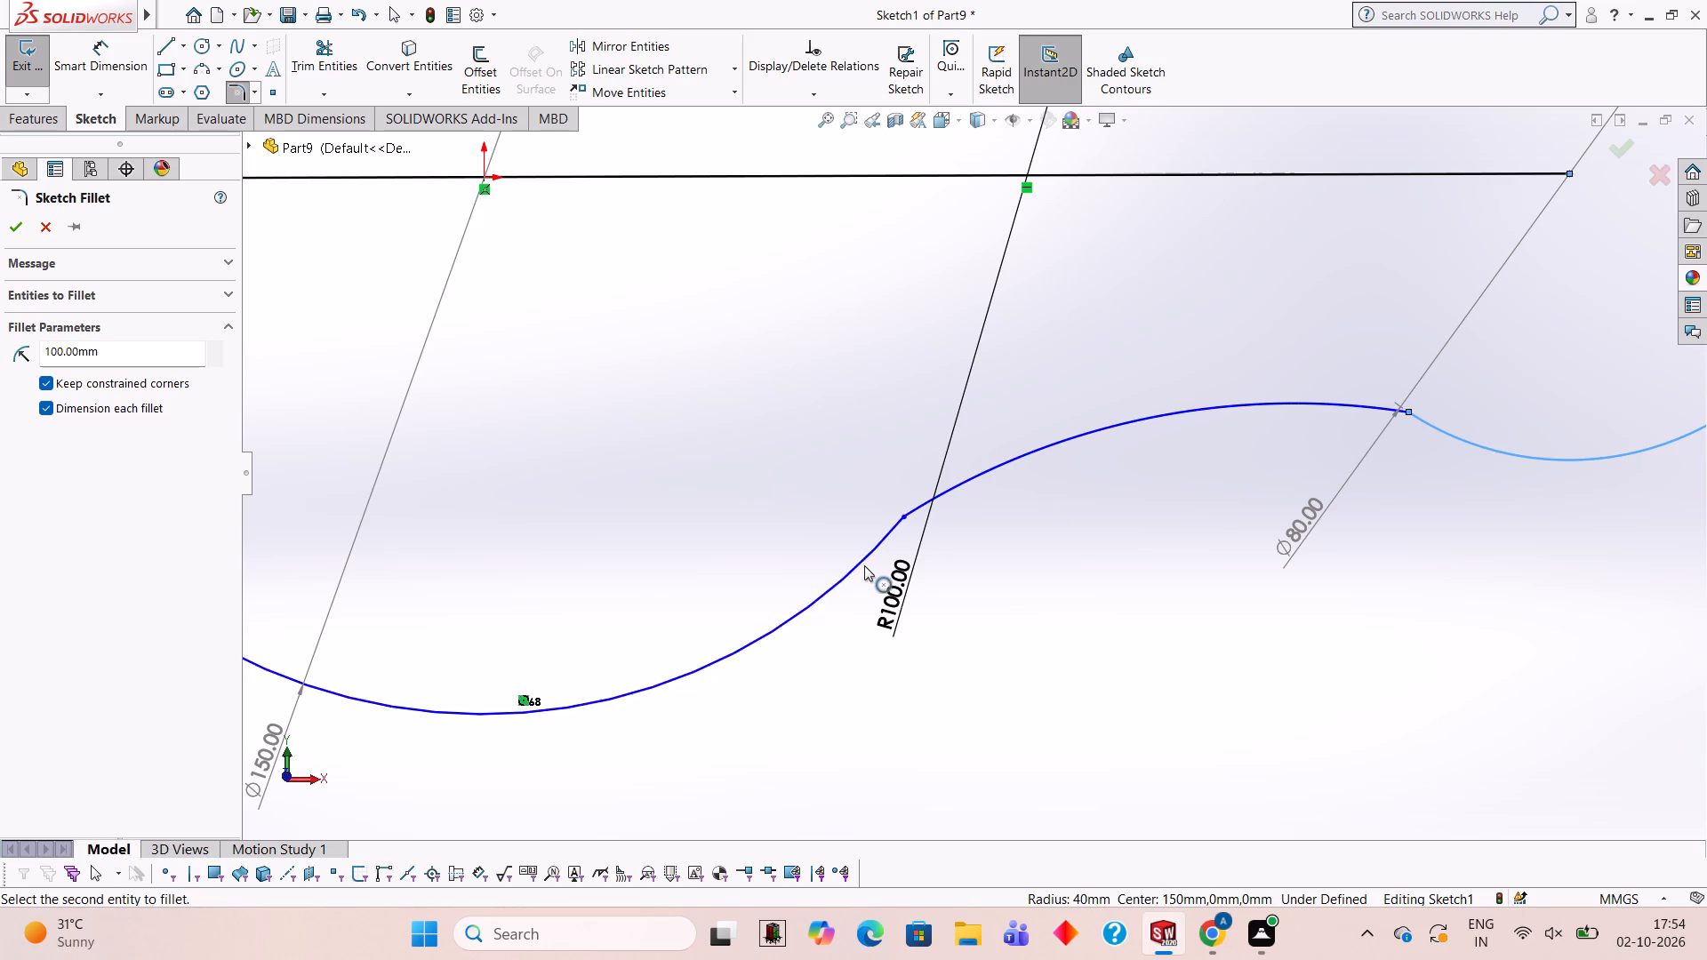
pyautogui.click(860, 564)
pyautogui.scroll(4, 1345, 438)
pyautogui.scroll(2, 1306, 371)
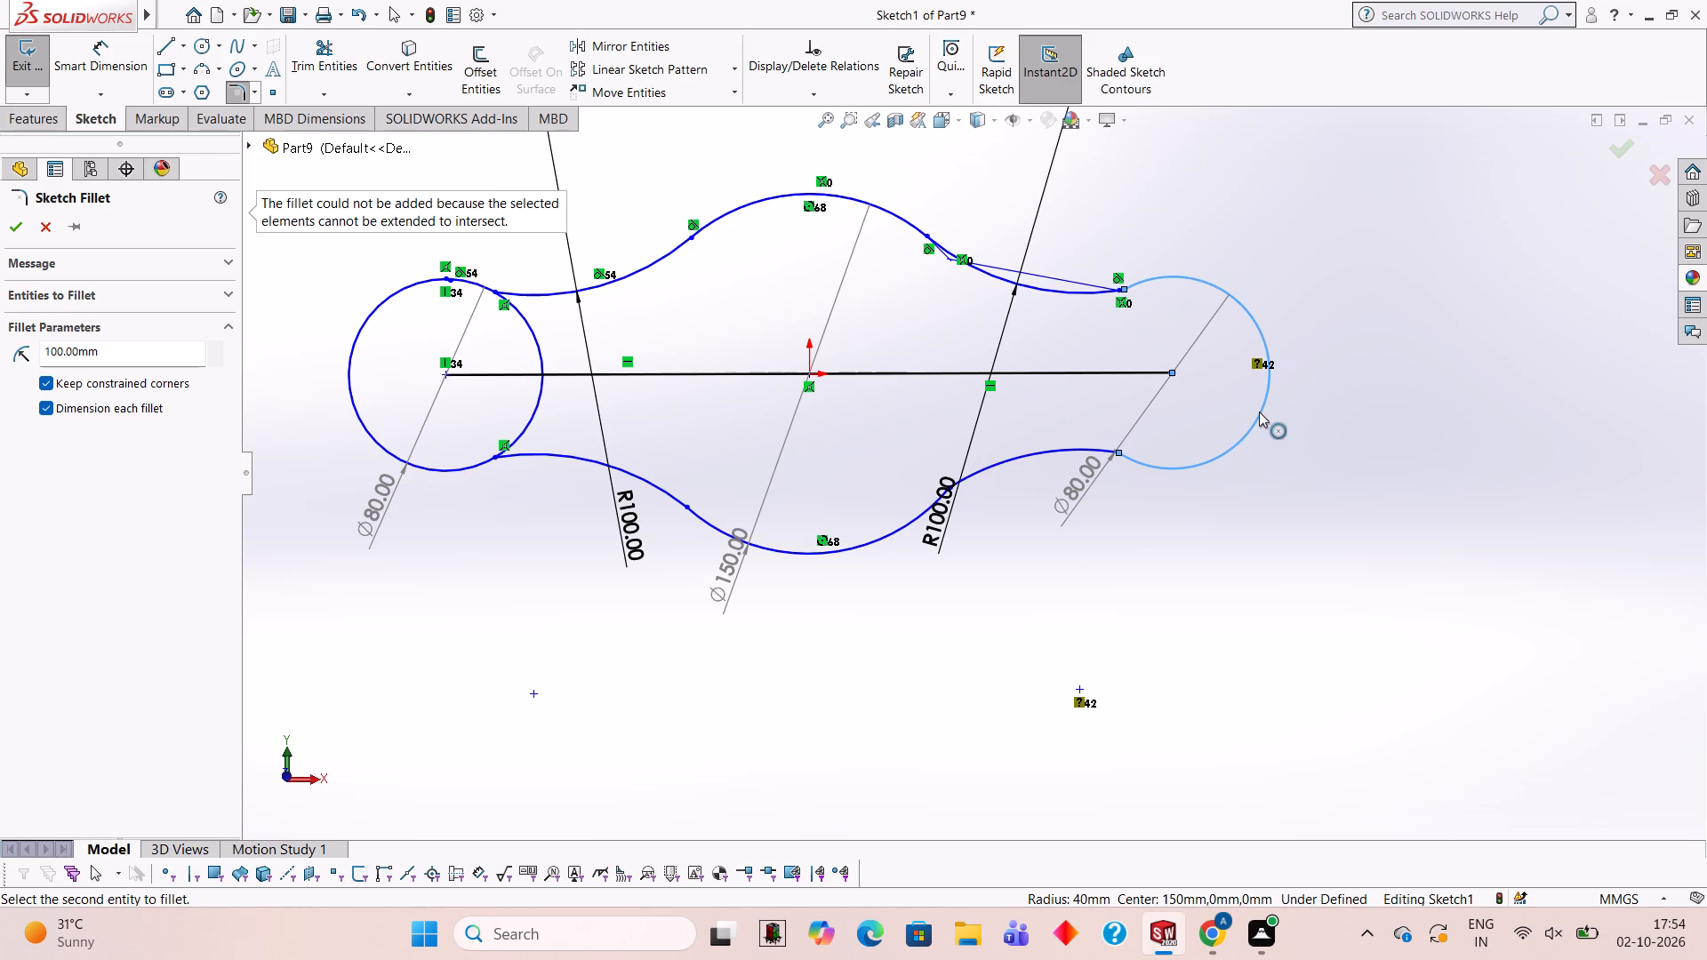
# Dimension the lower-left connecting arc with a radius of 100 mm.
pyautogui.click(82, 58)
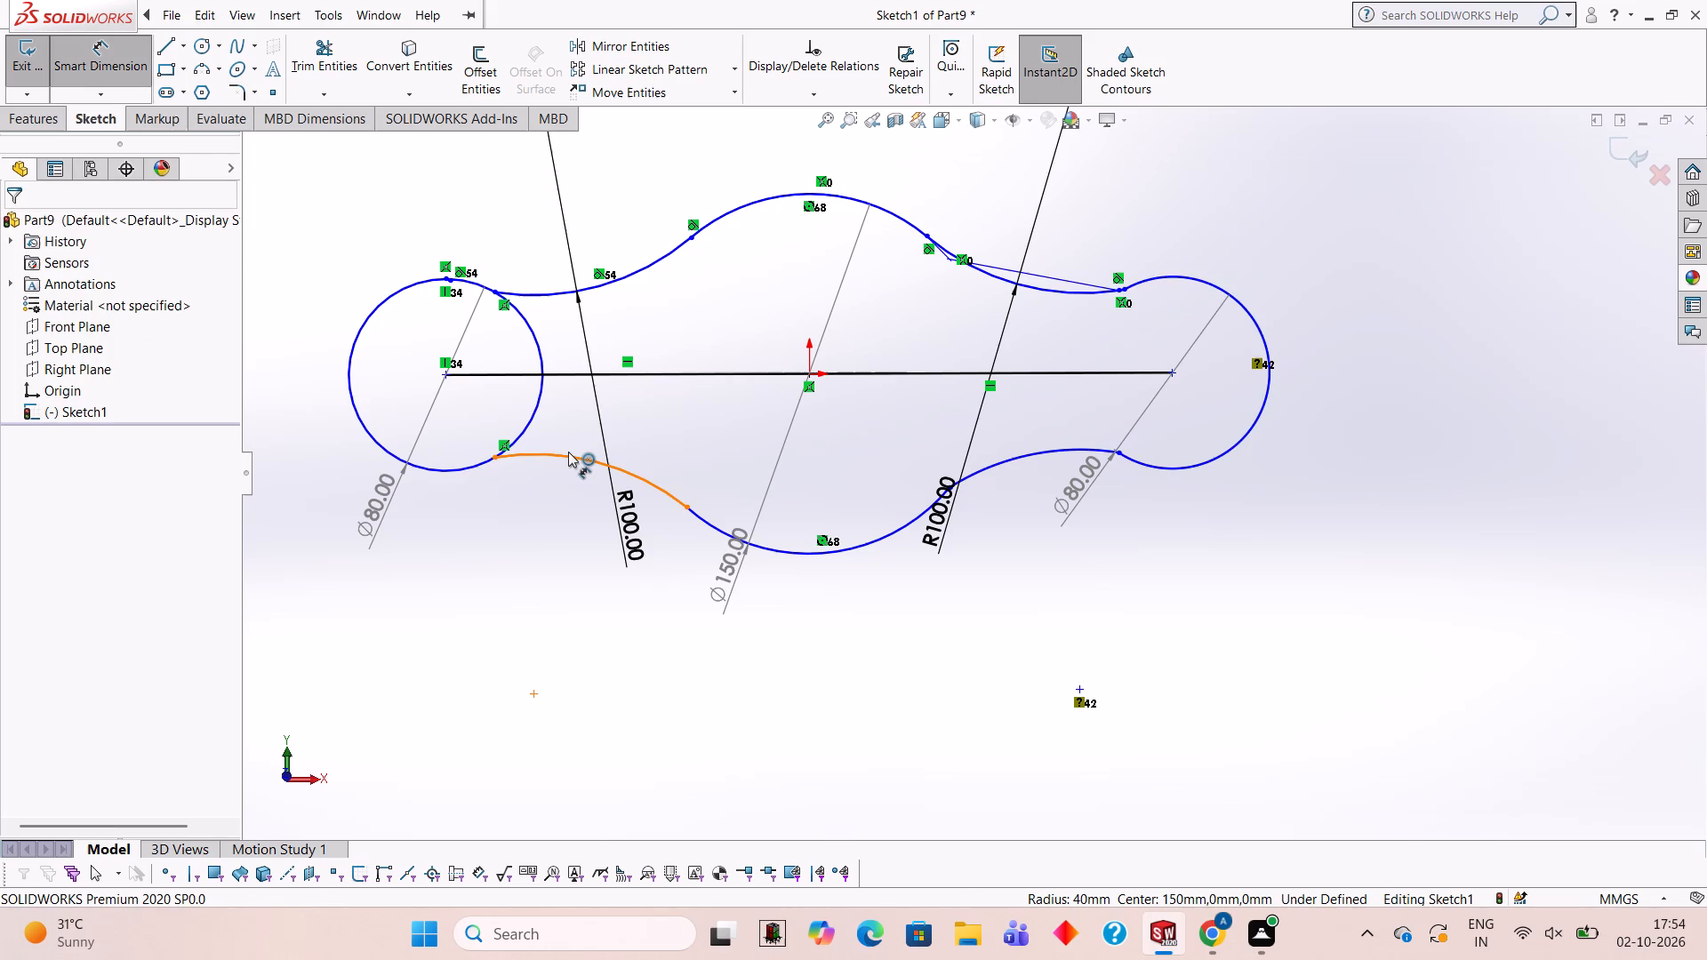
pyautogui.click(568, 452)
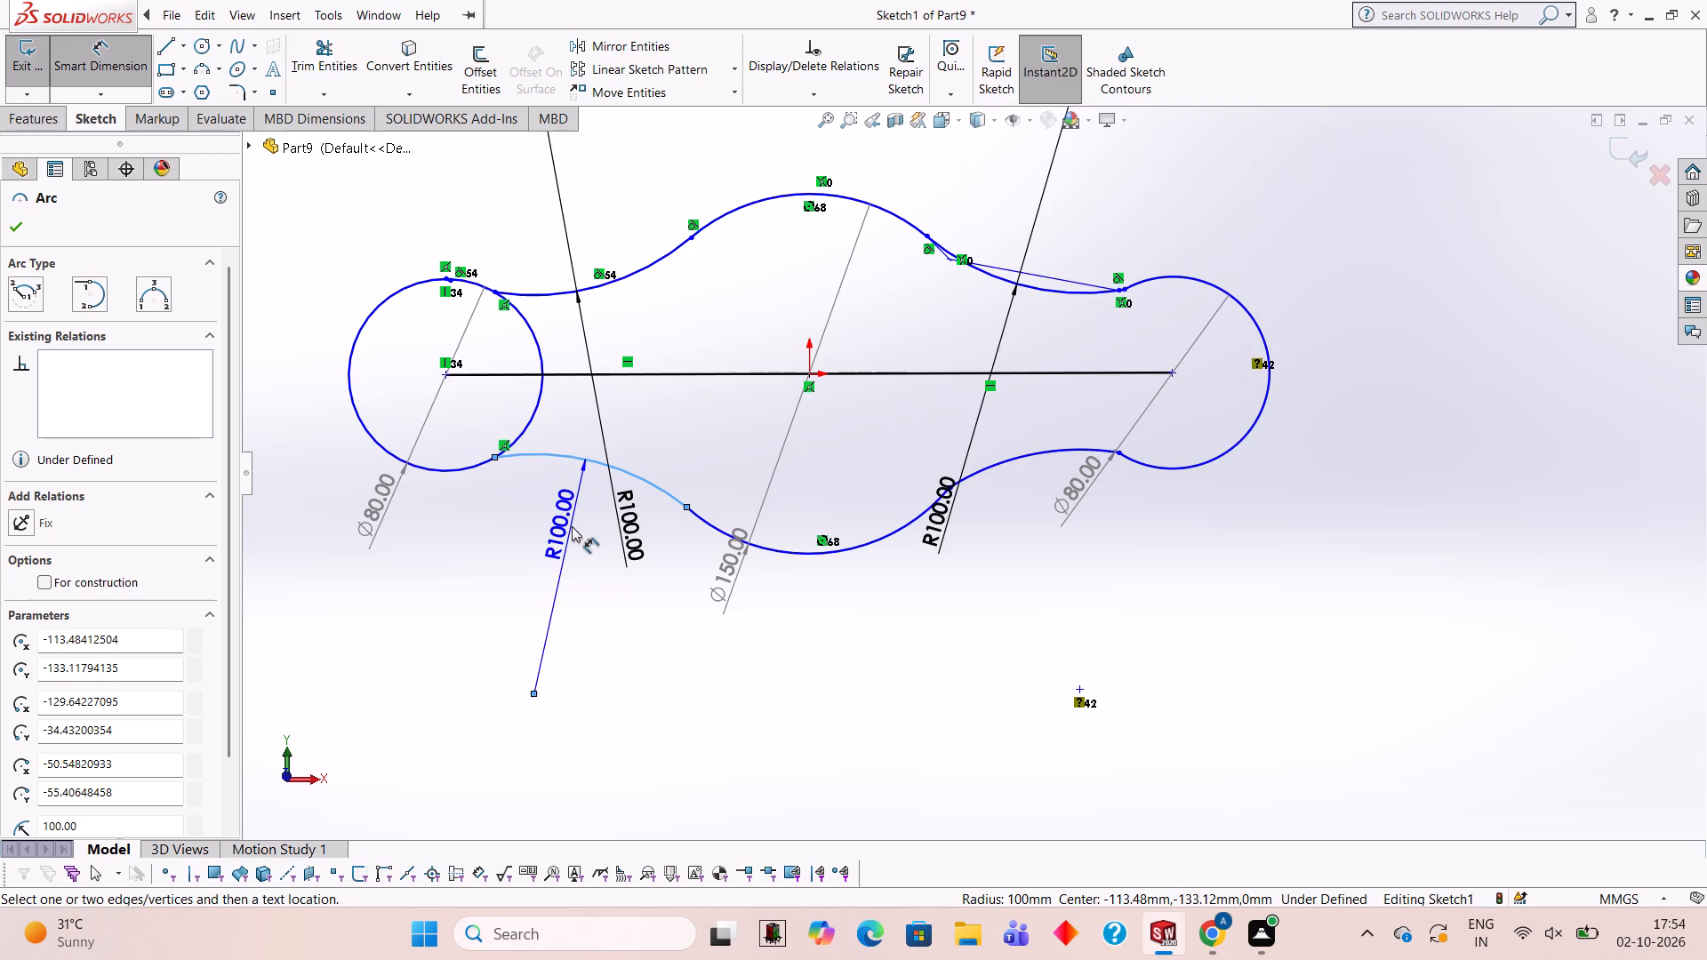
pyautogui.click(572, 526)
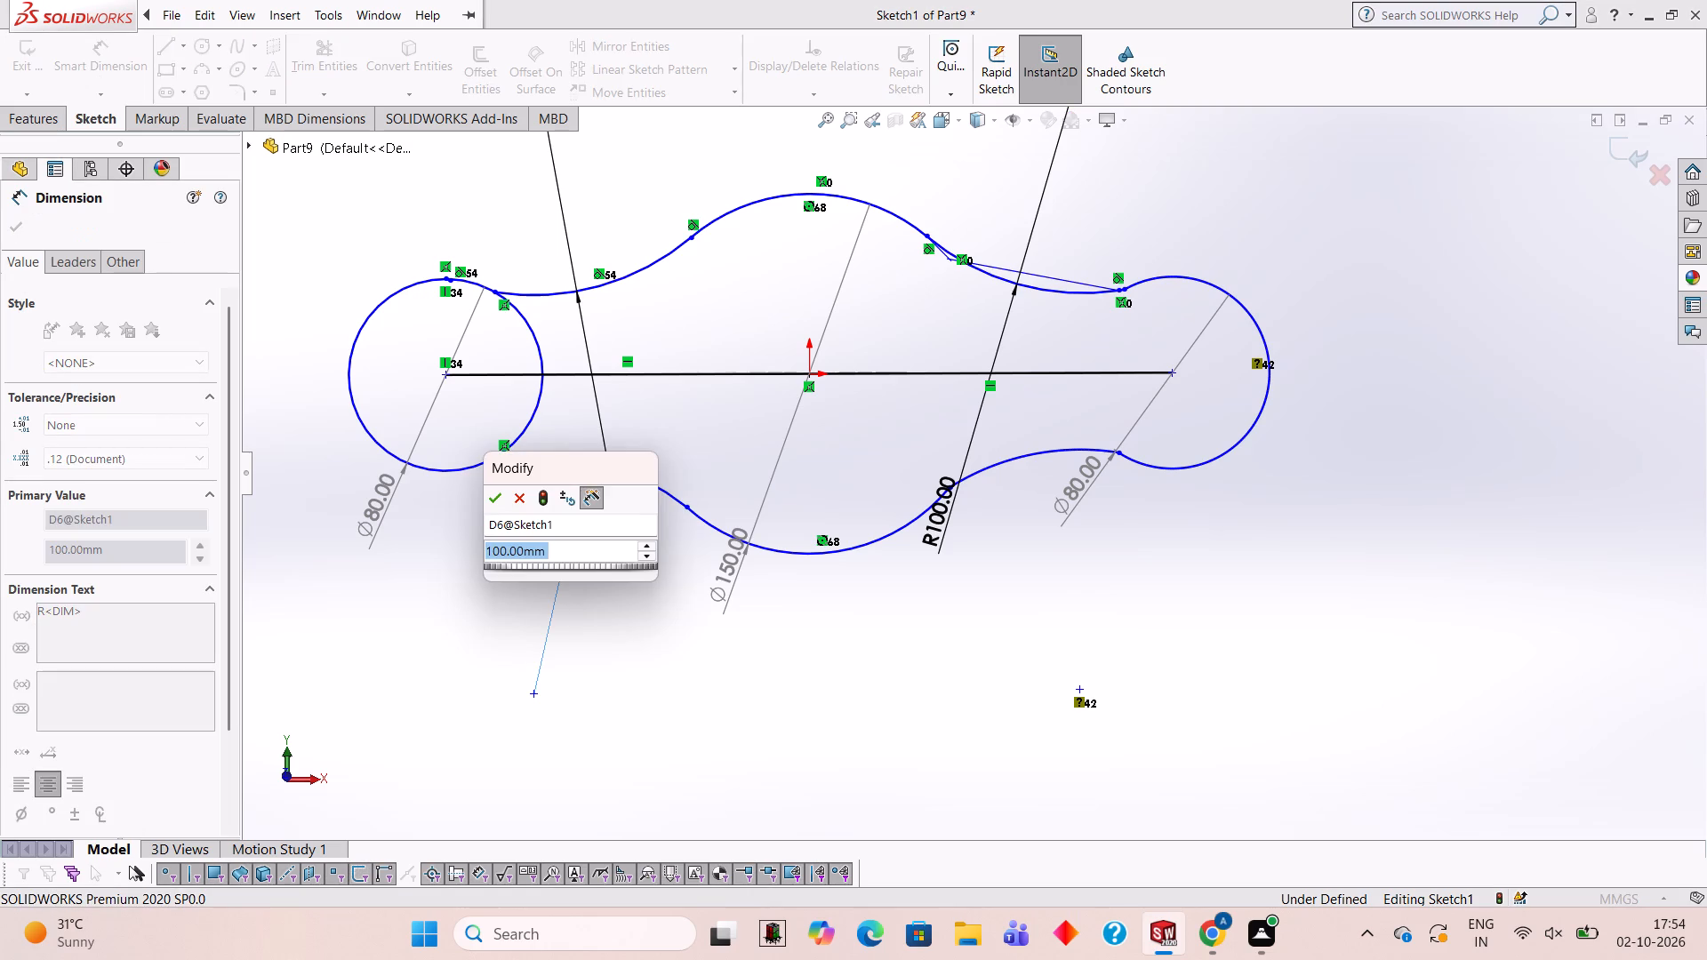
pyautogui.click(498, 490)
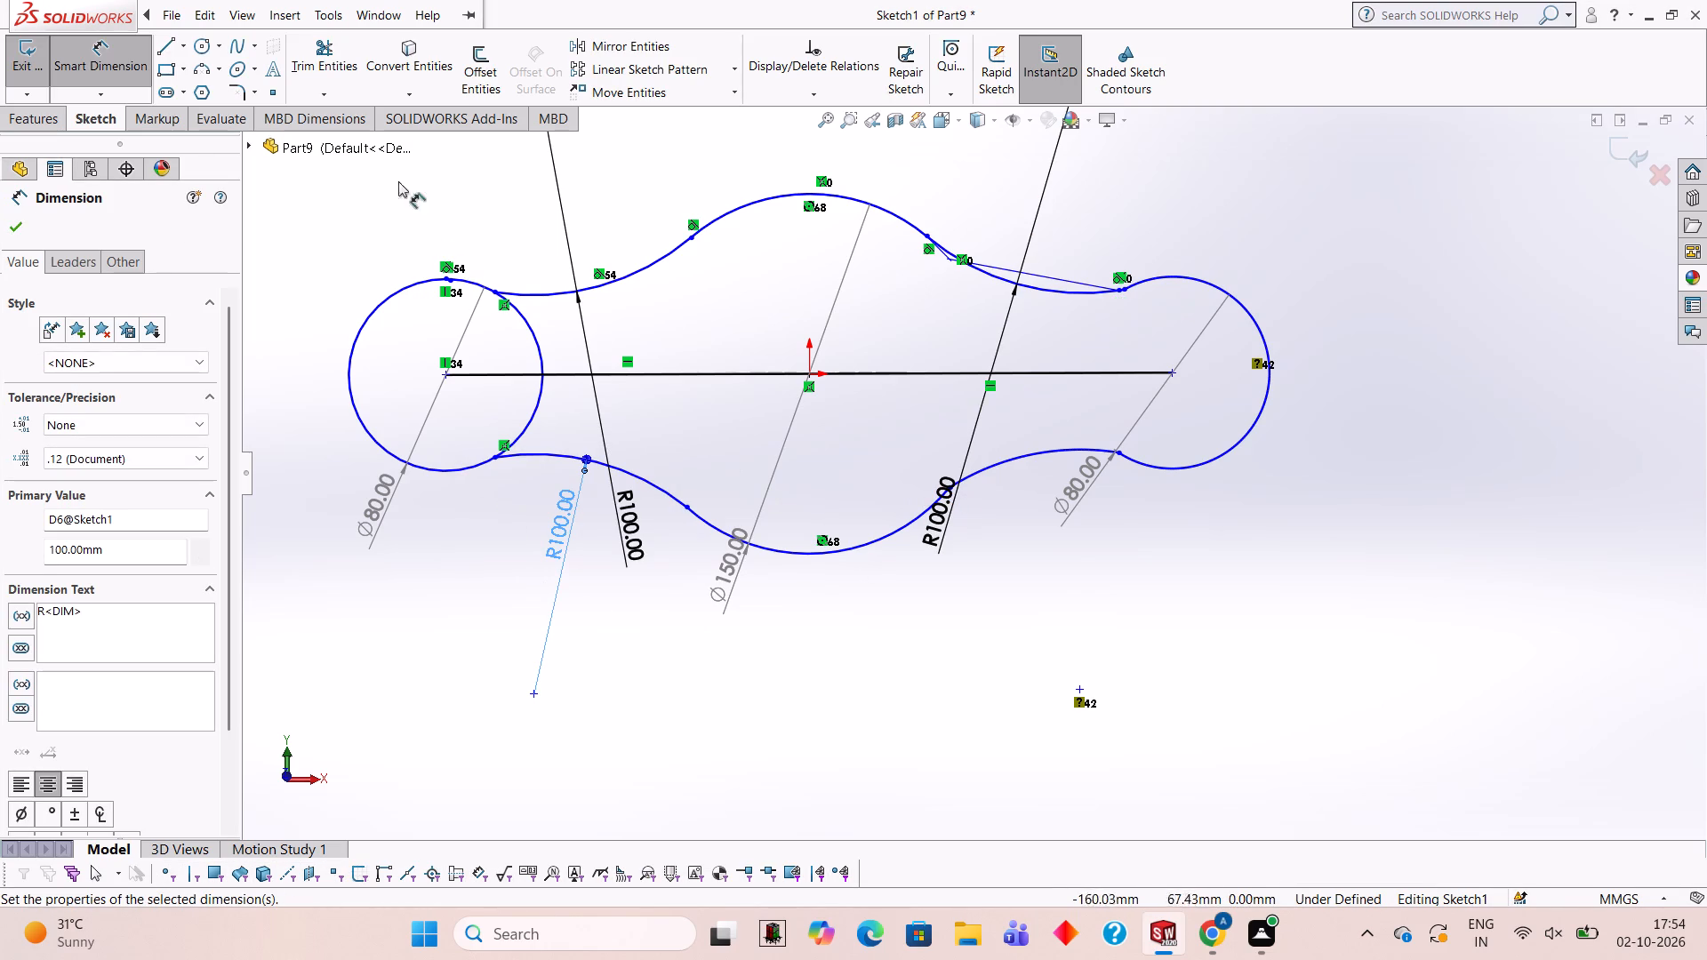
# Trim away the lower-right connecting arc between the 150 mm circle and the right 80 mm circle.
pyautogui.click(326, 60)
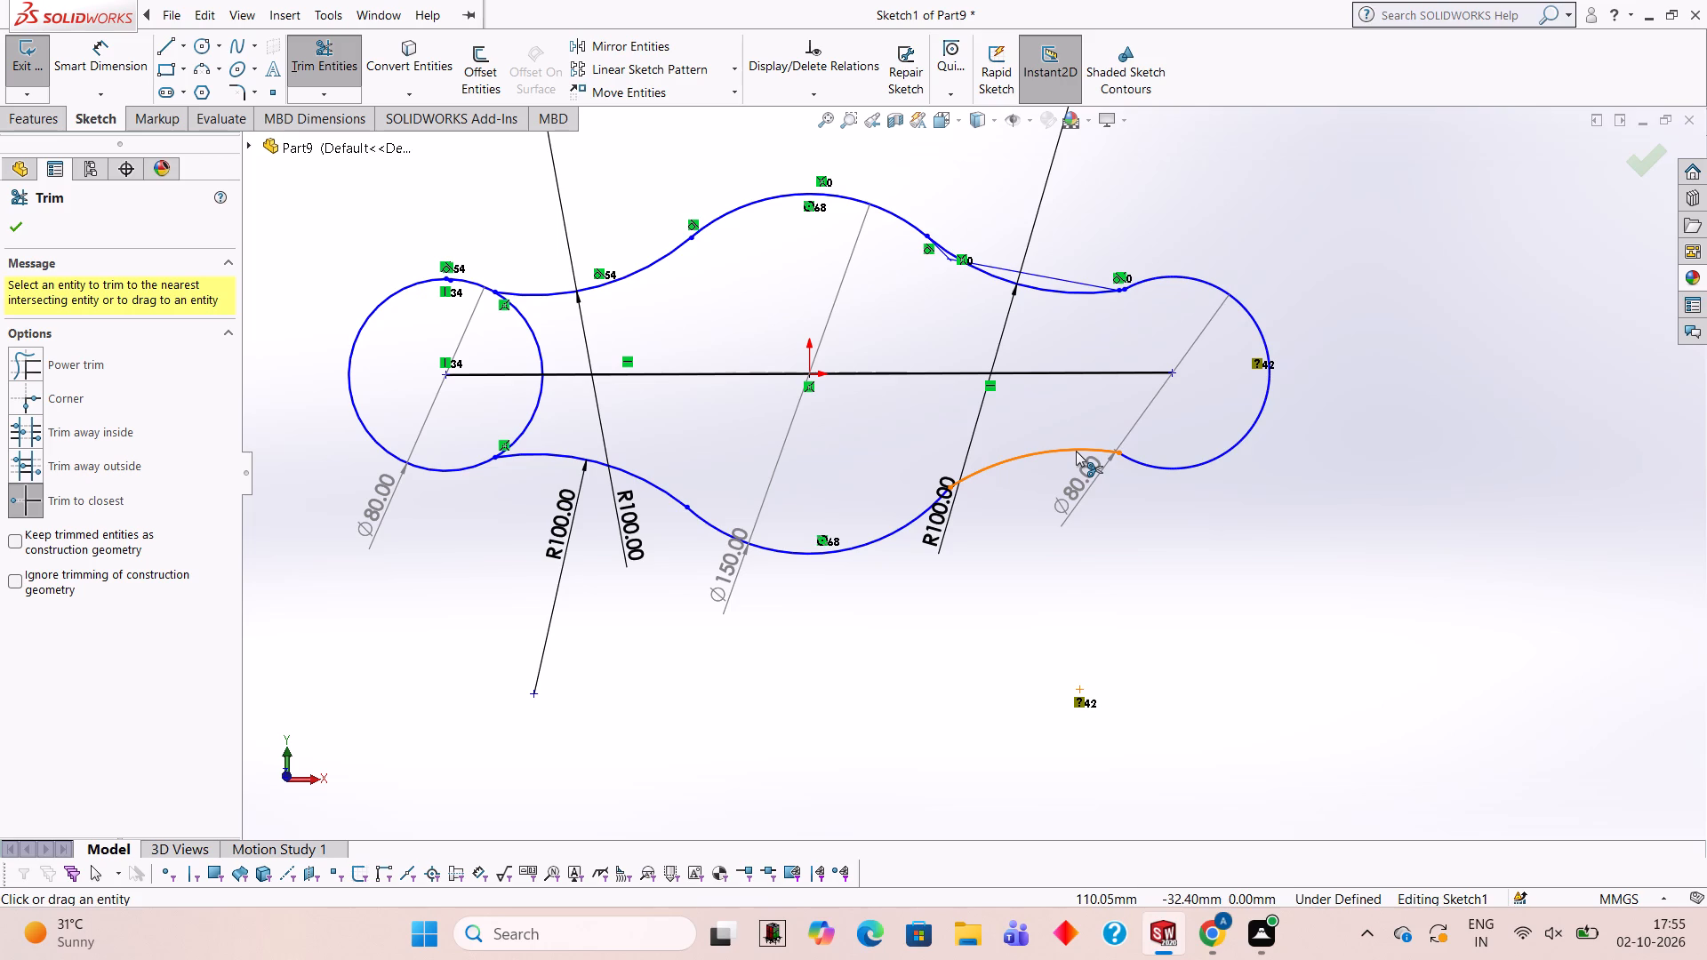
pyautogui.click(1076, 451)
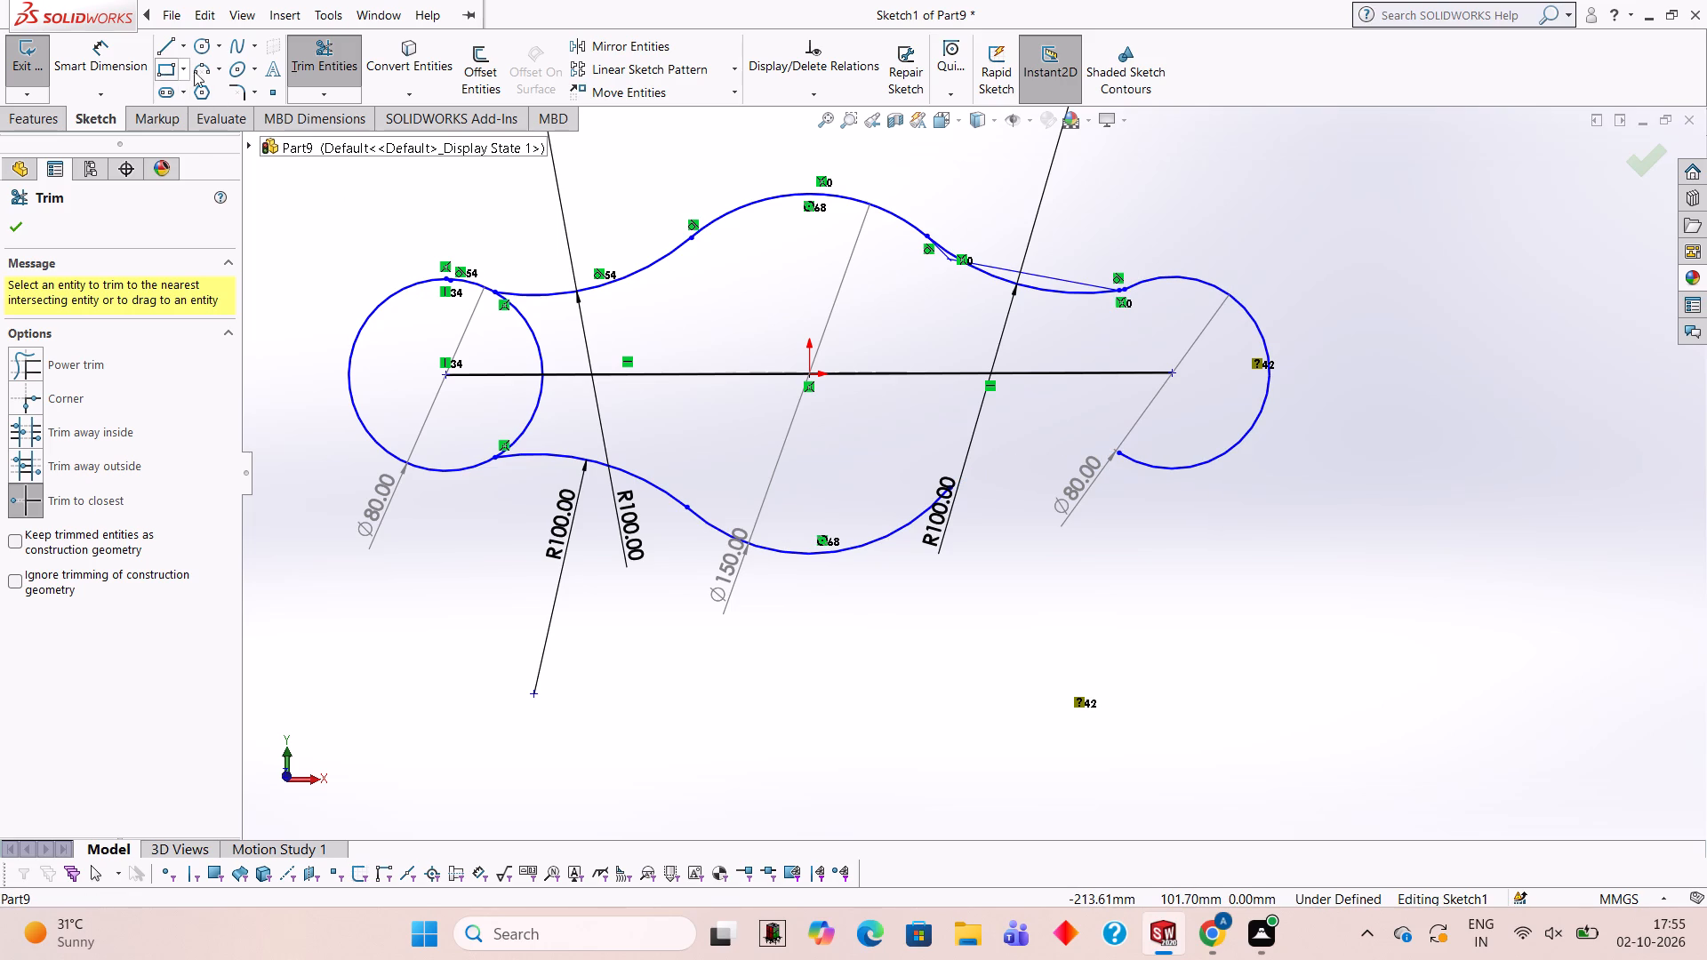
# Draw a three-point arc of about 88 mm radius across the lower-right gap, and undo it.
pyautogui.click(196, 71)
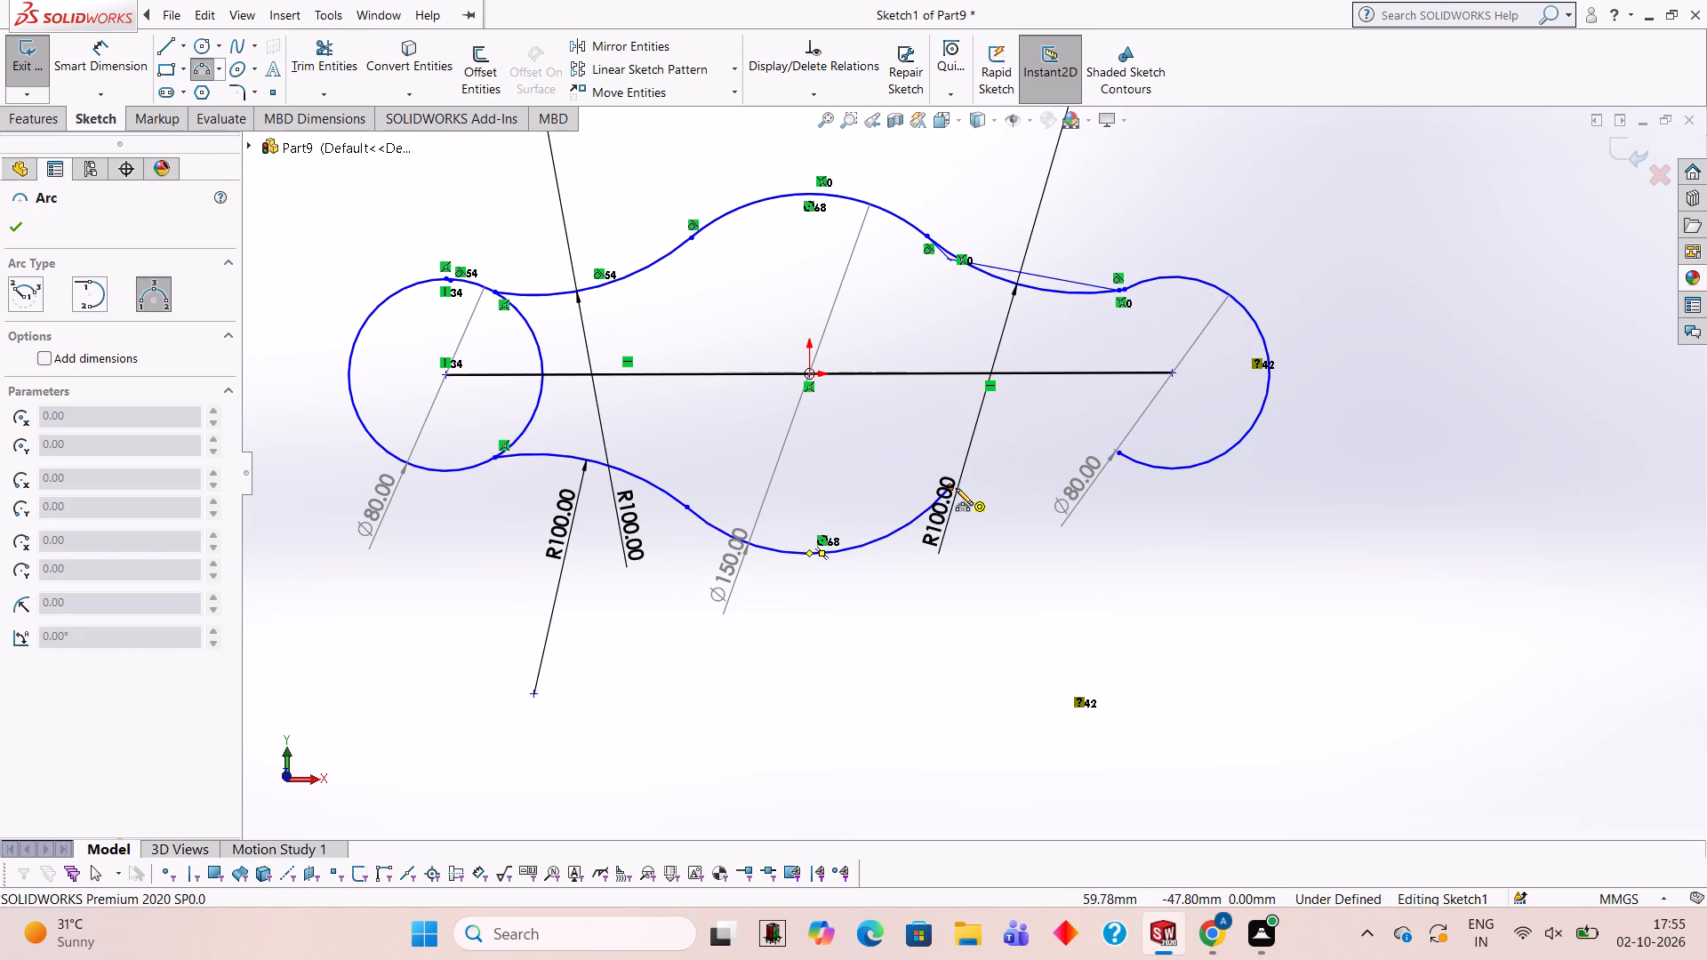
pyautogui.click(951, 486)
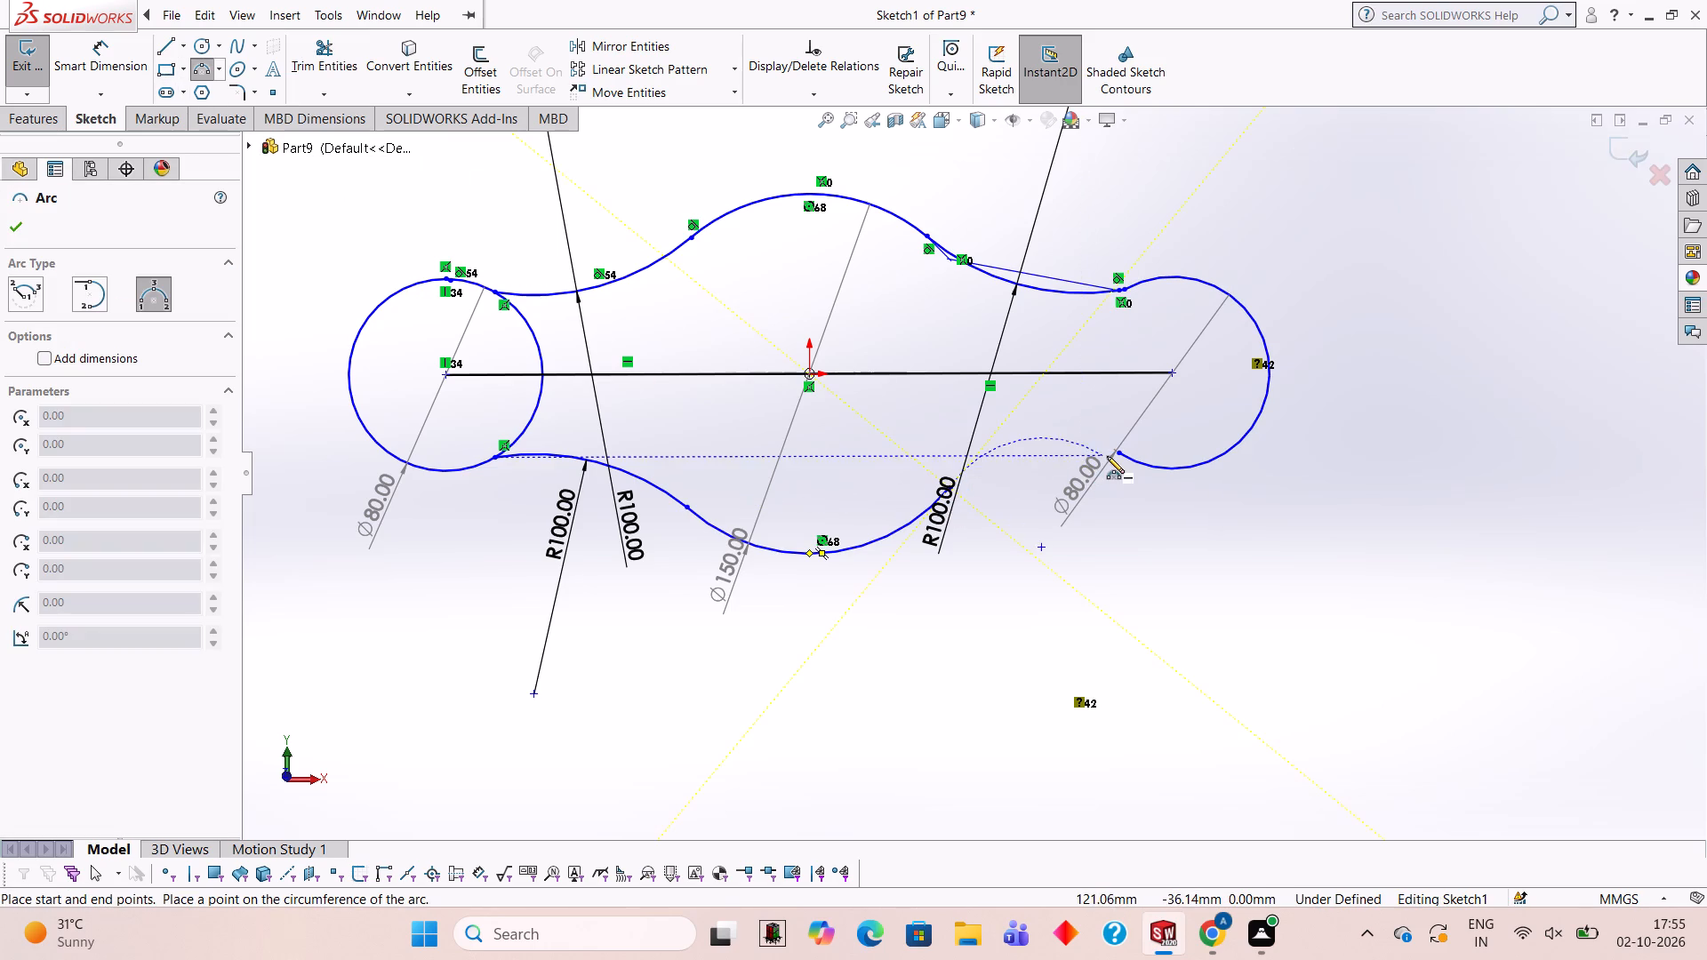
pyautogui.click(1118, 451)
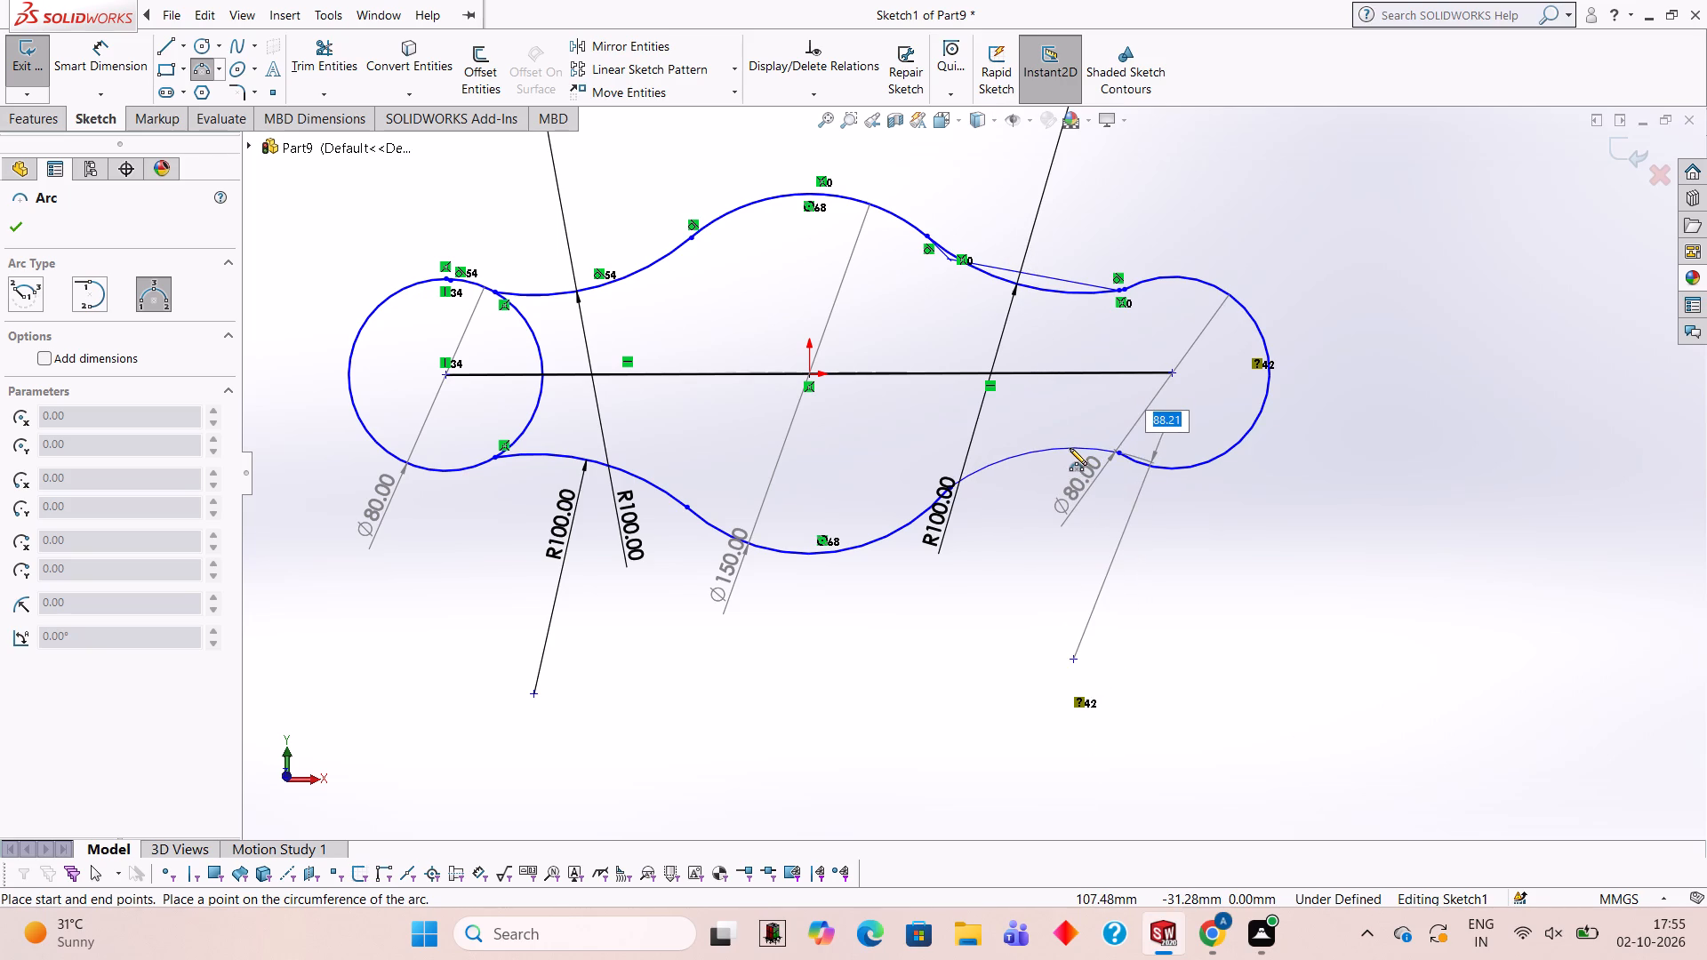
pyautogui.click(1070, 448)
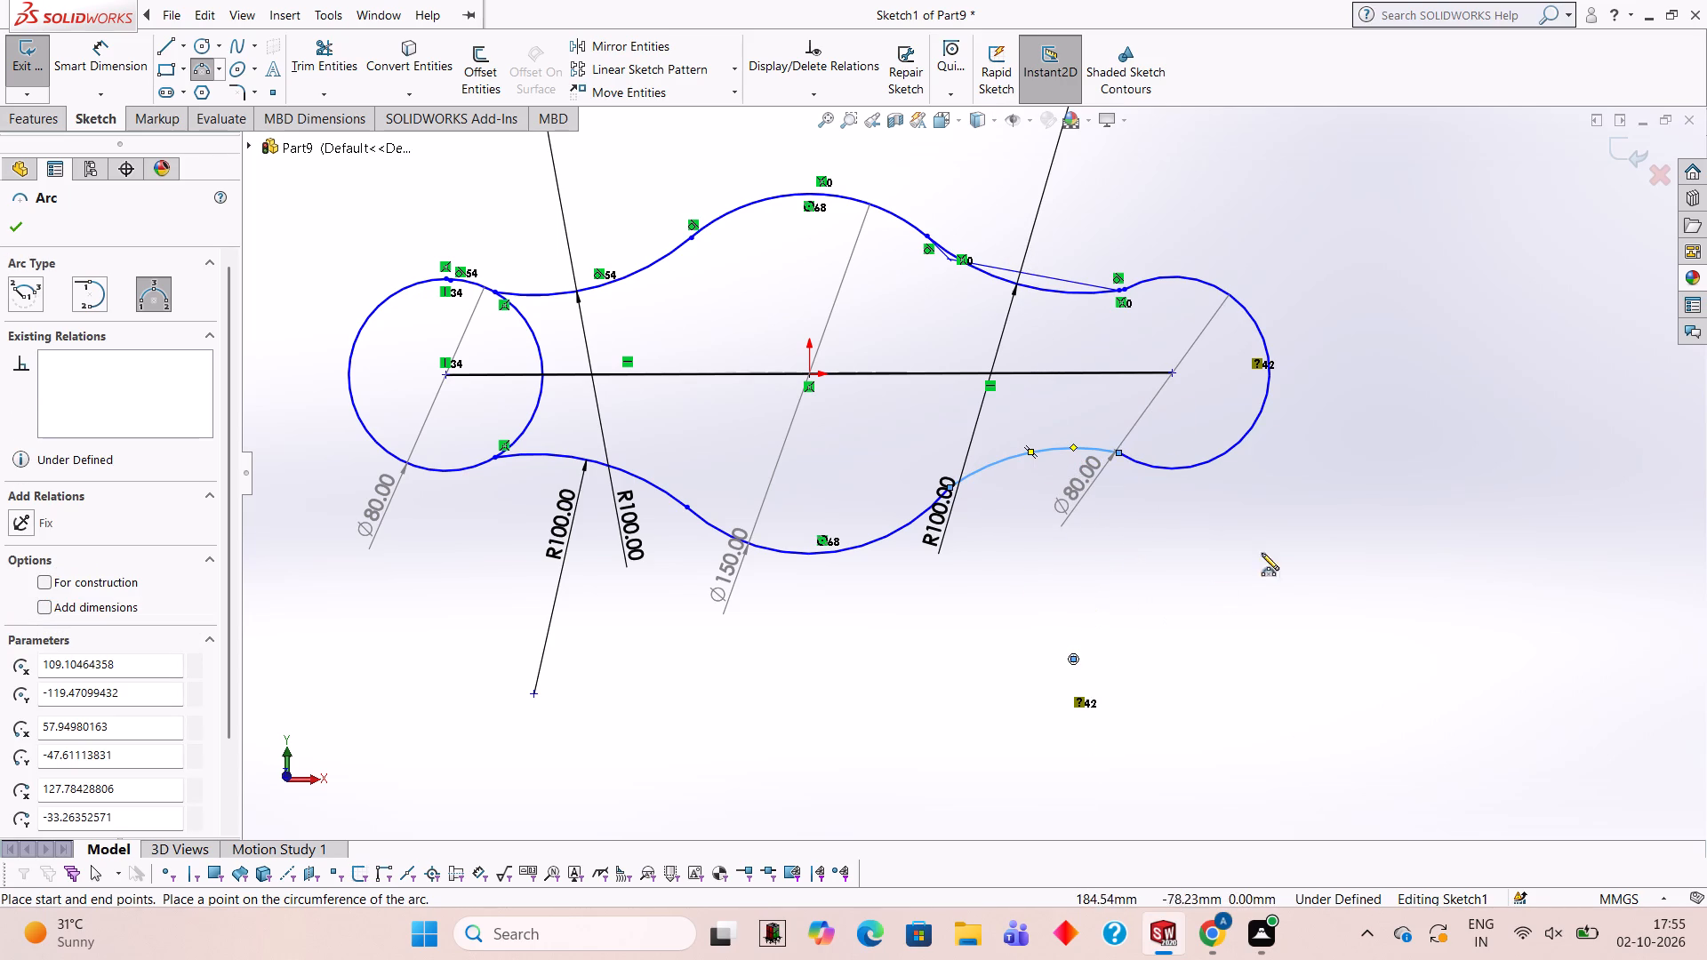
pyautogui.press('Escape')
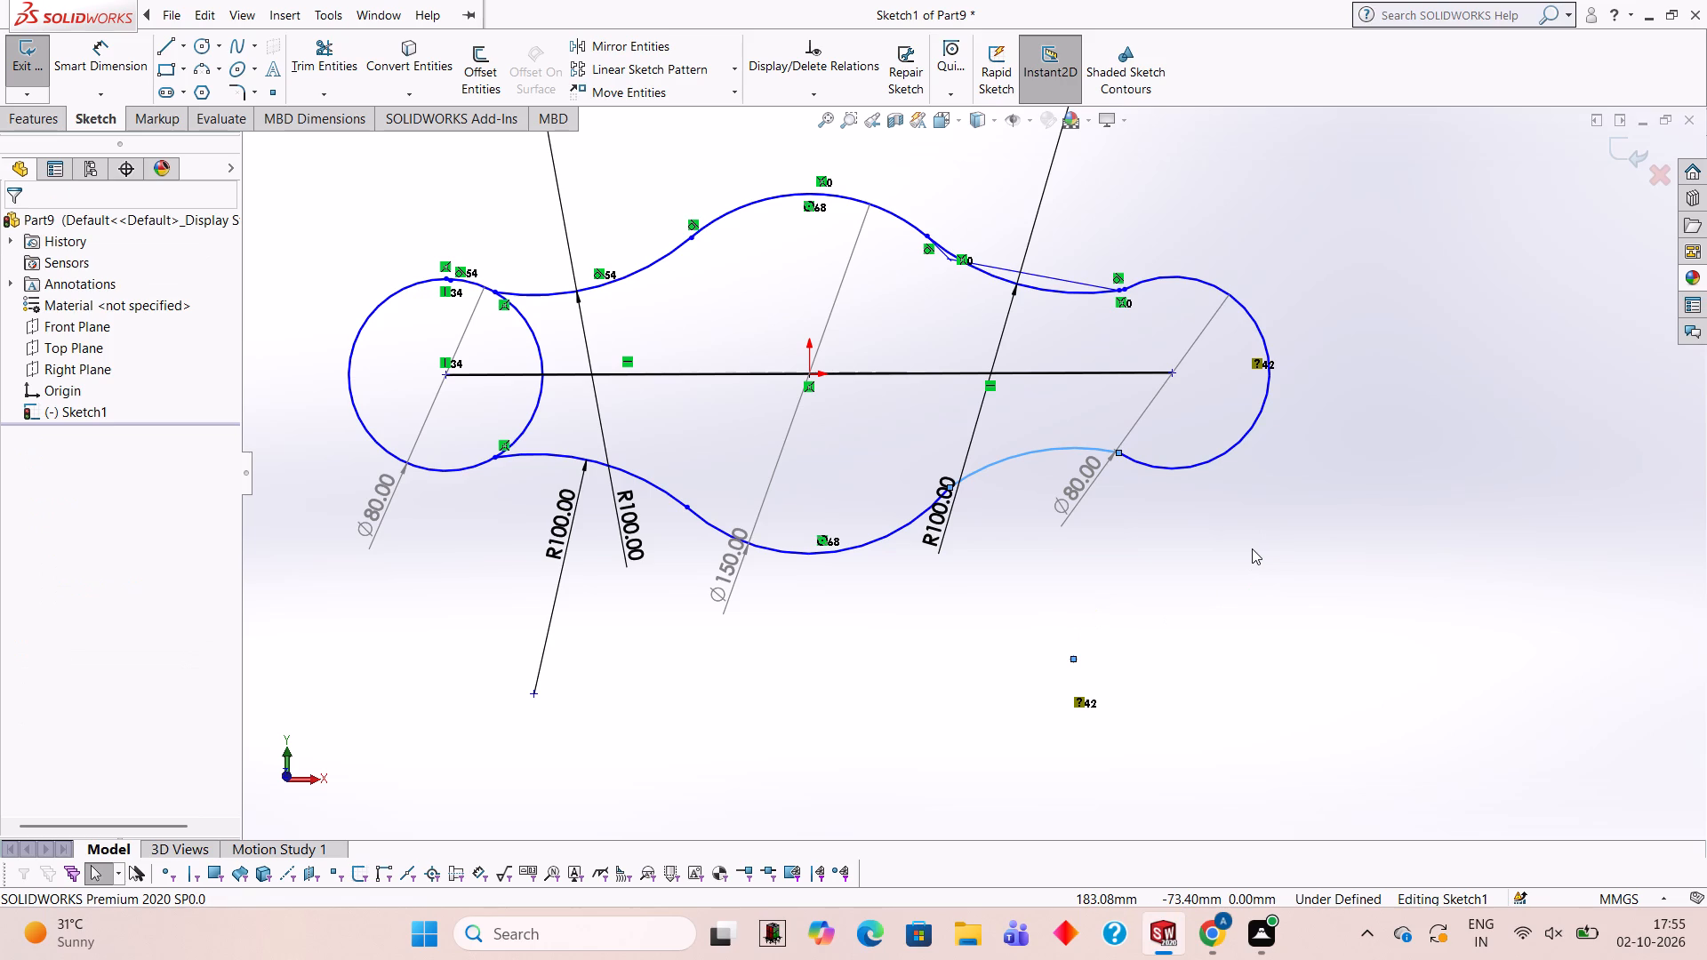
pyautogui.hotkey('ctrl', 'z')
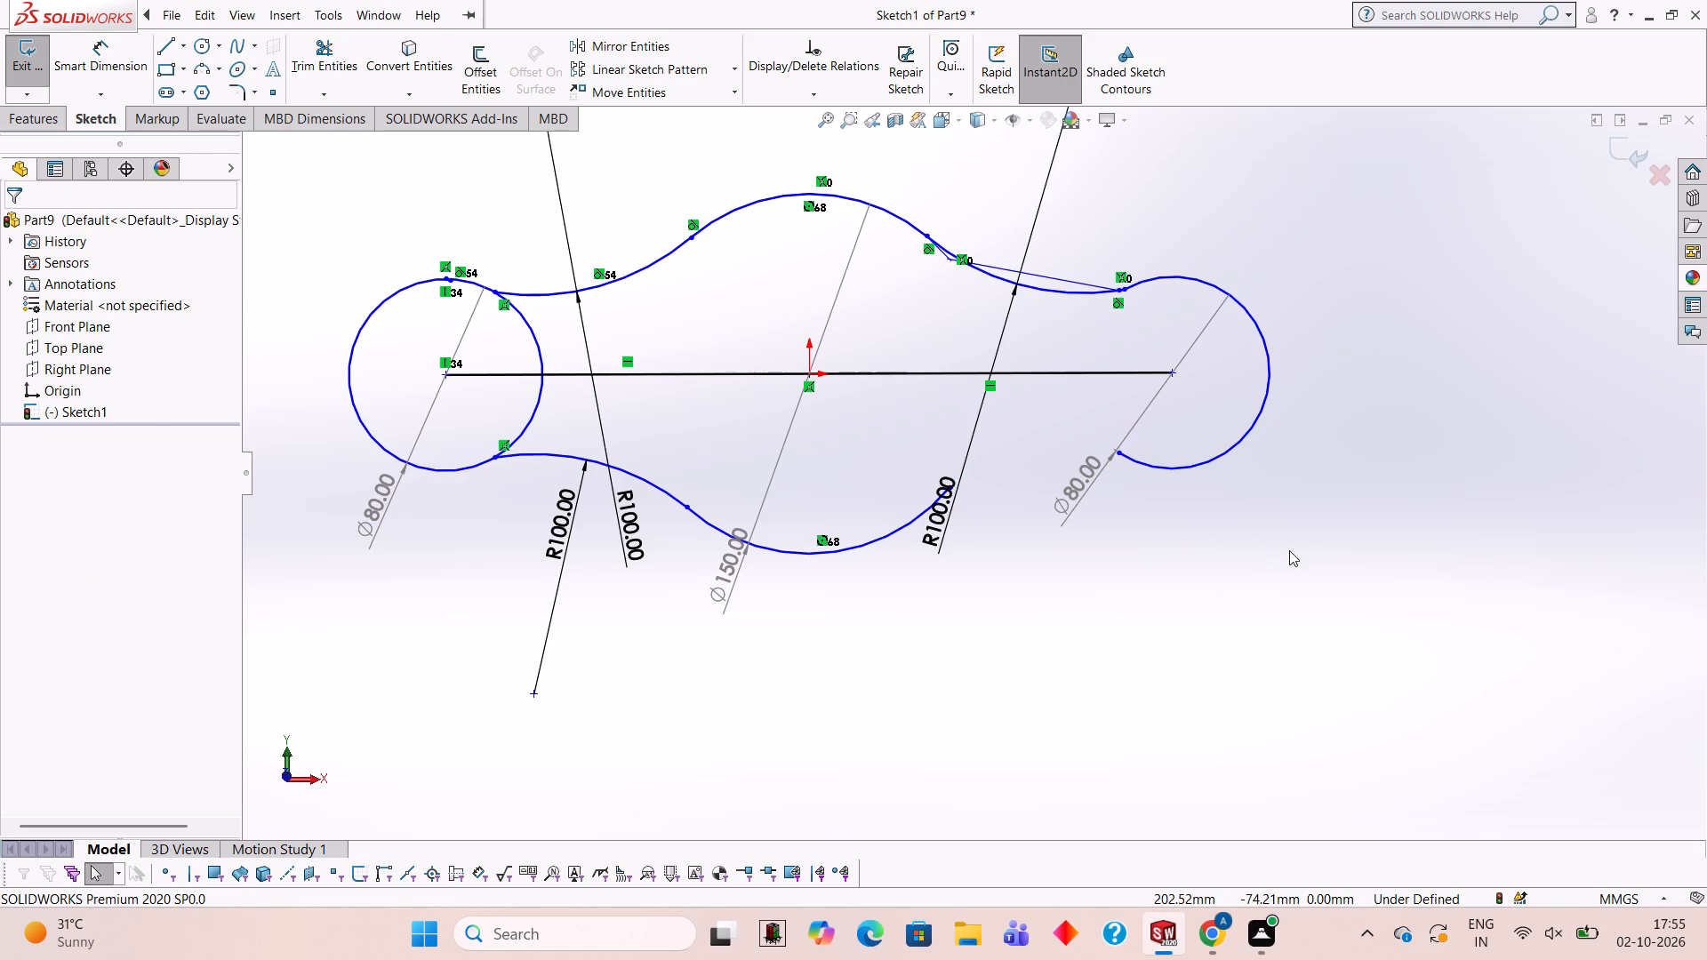
# Draw a three-point arc of about 100.5 mm radius from the right 80 mm circle's lower end to the 150 mm circle's lower-right end.
pyautogui.click(477, 184)
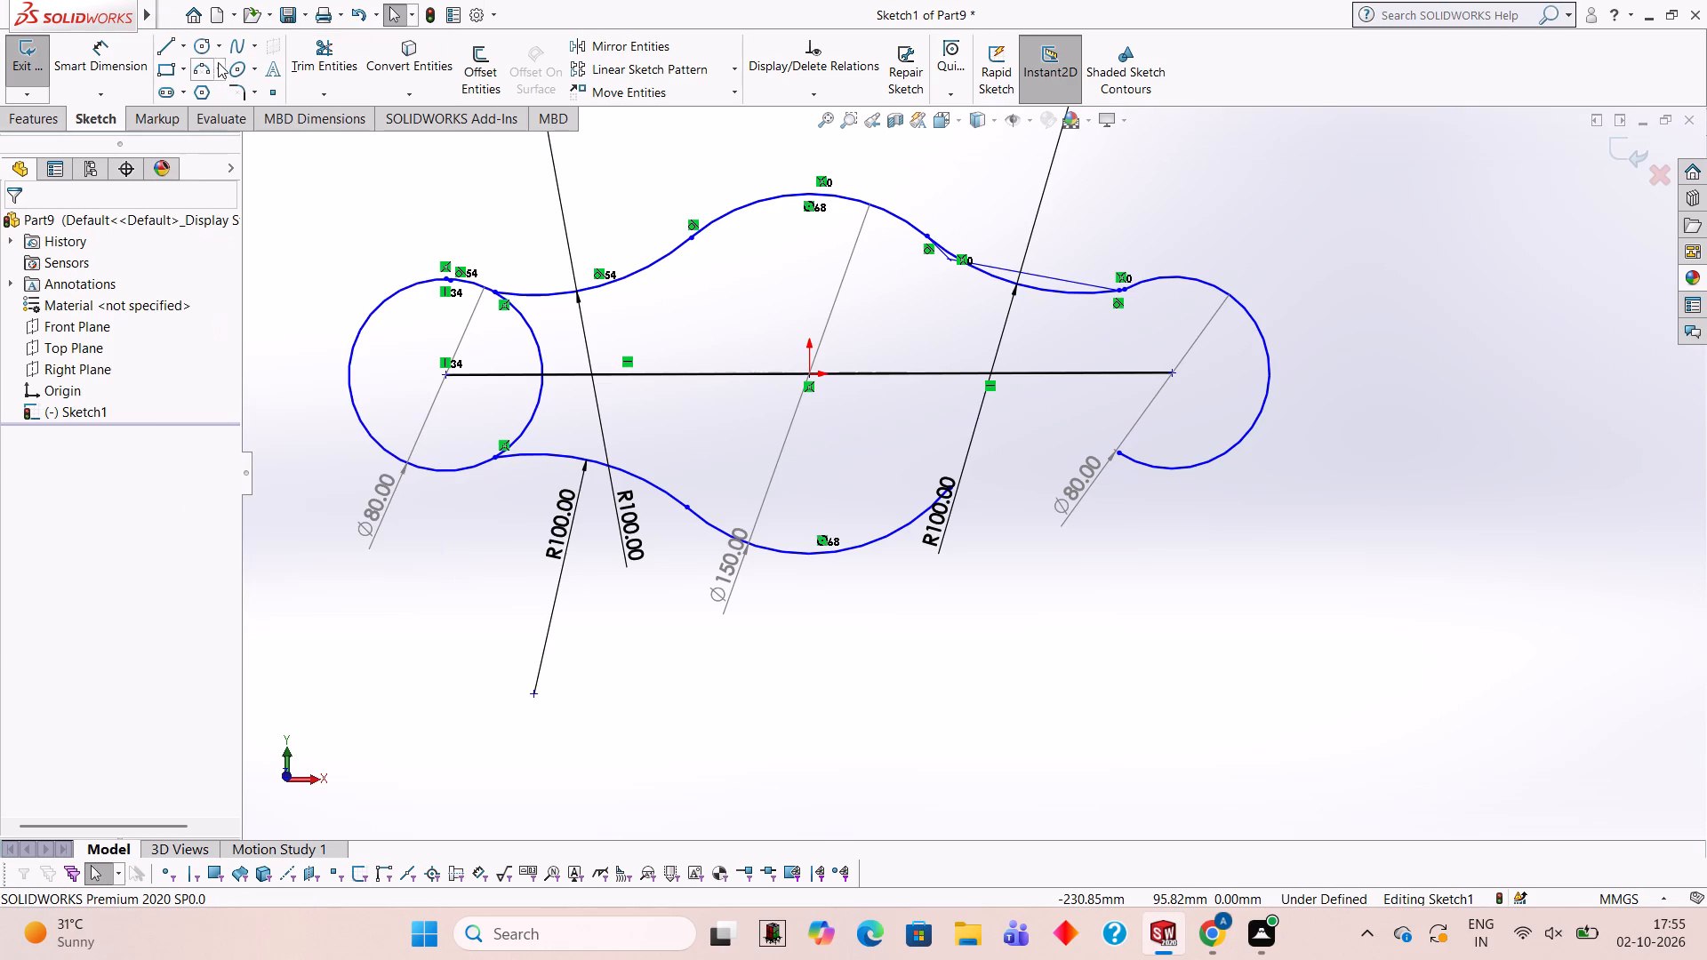
pyautogui.click(204, 67)
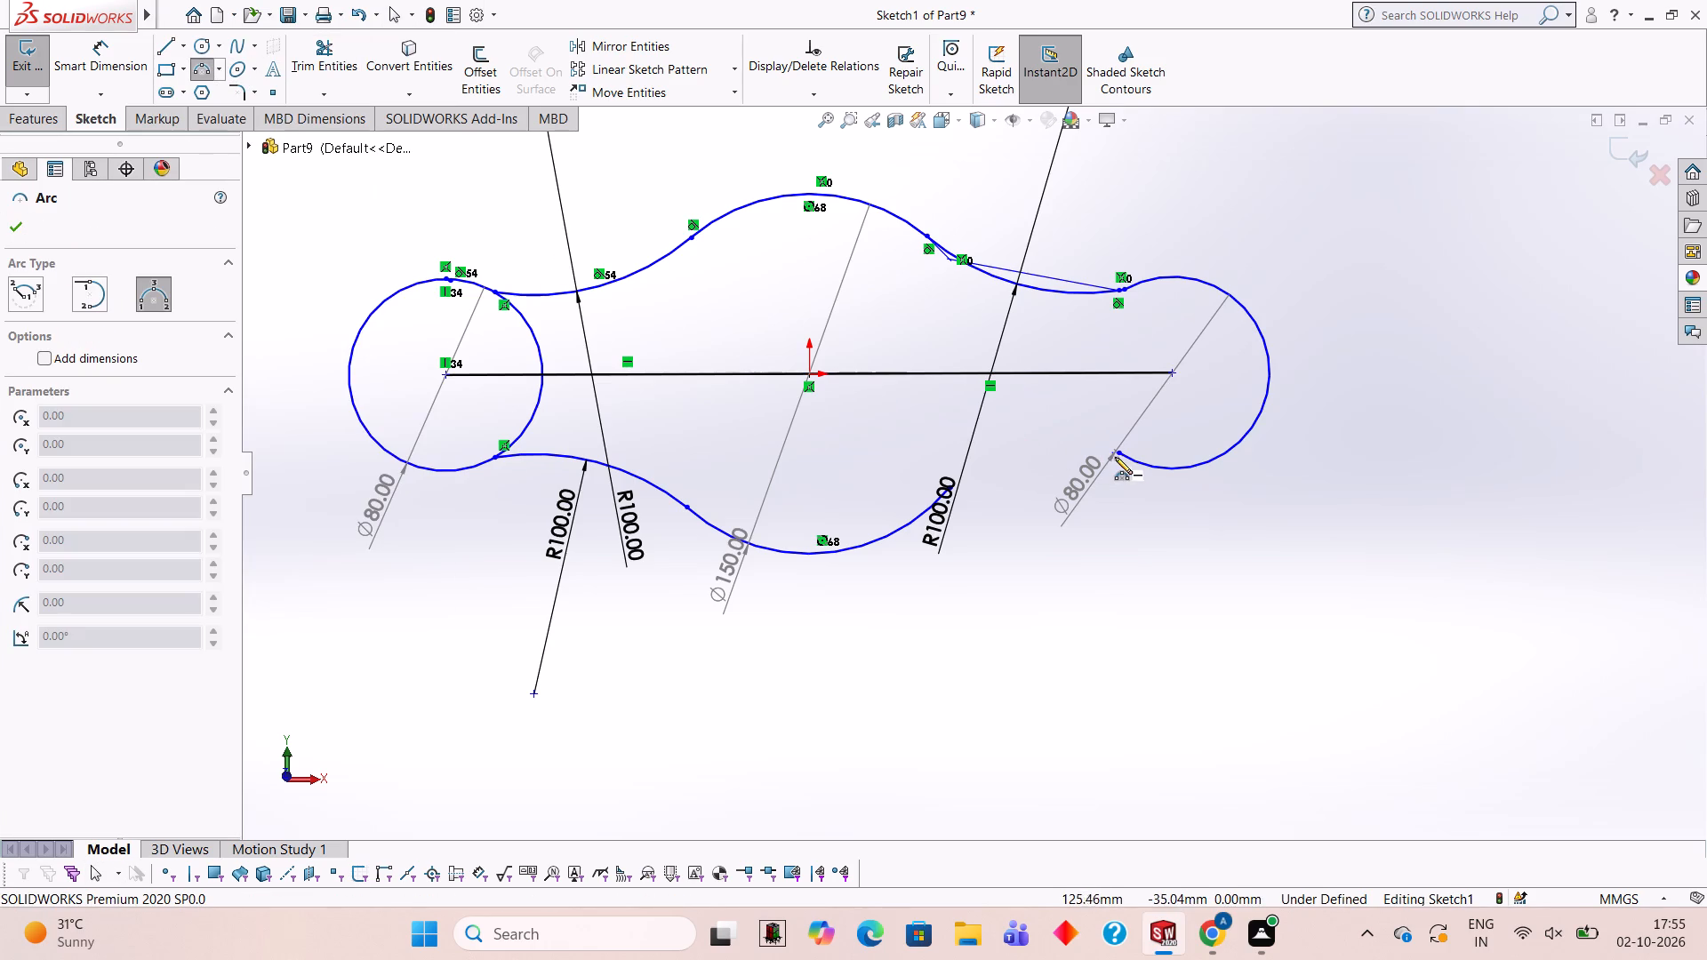
pyautogui.click(1118, 455)
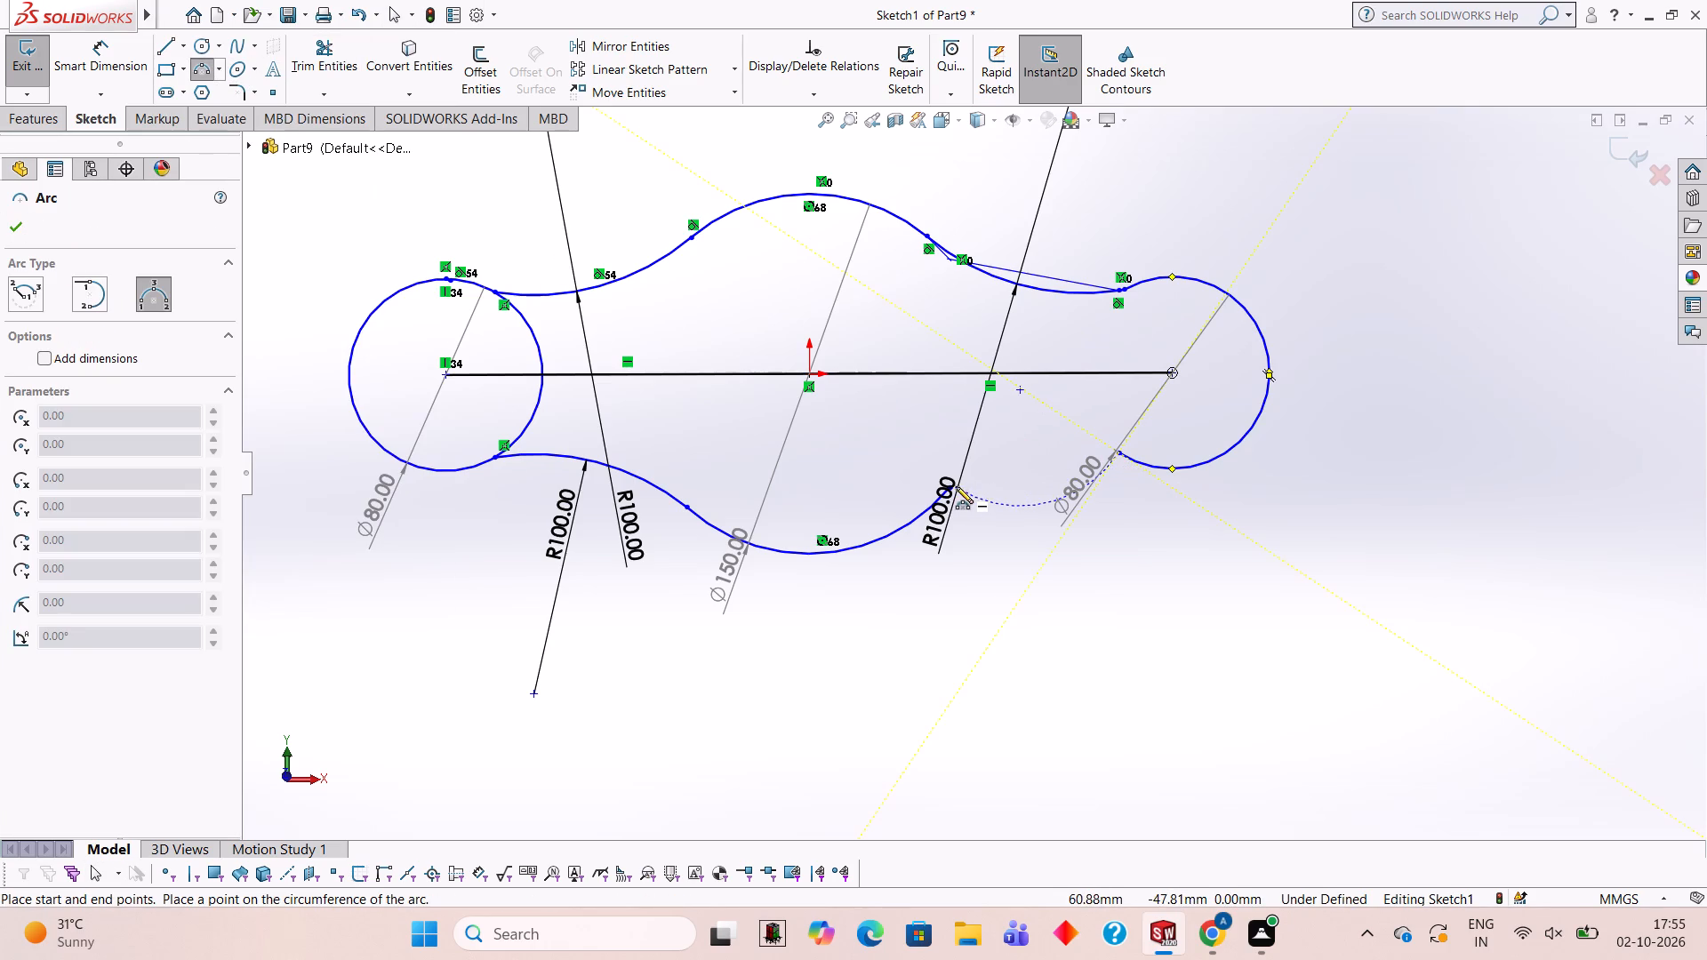
pyautogui.scroll(-6, 950, 484)
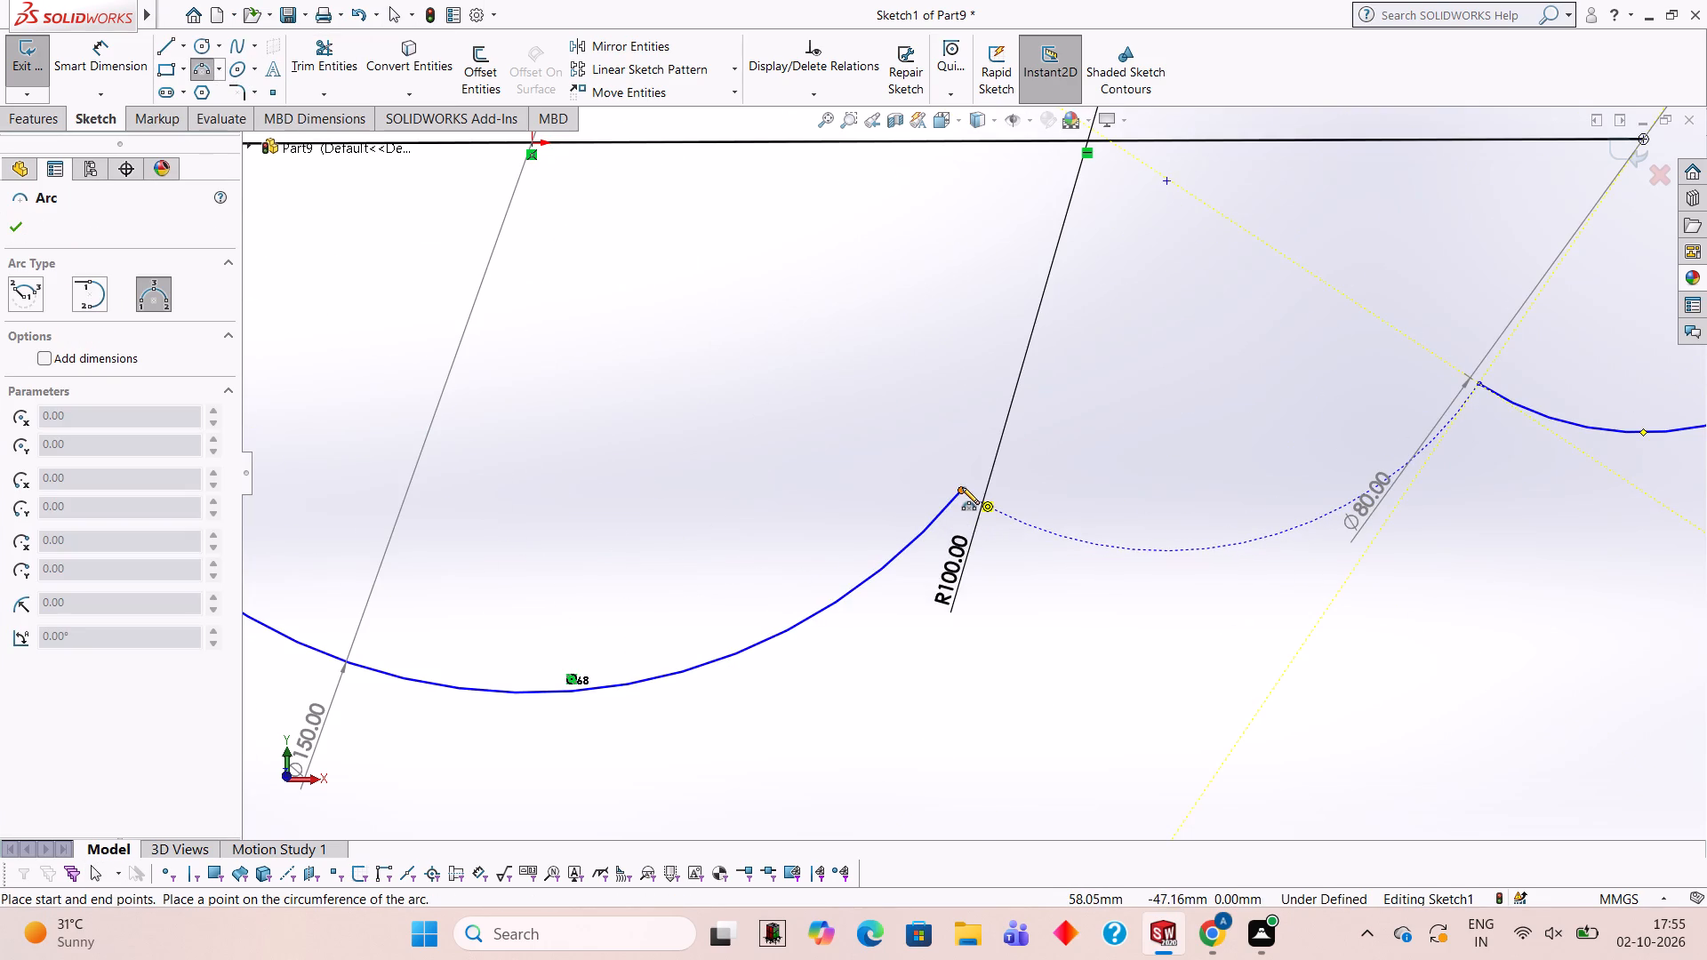
pyautogui.click(962, 487)
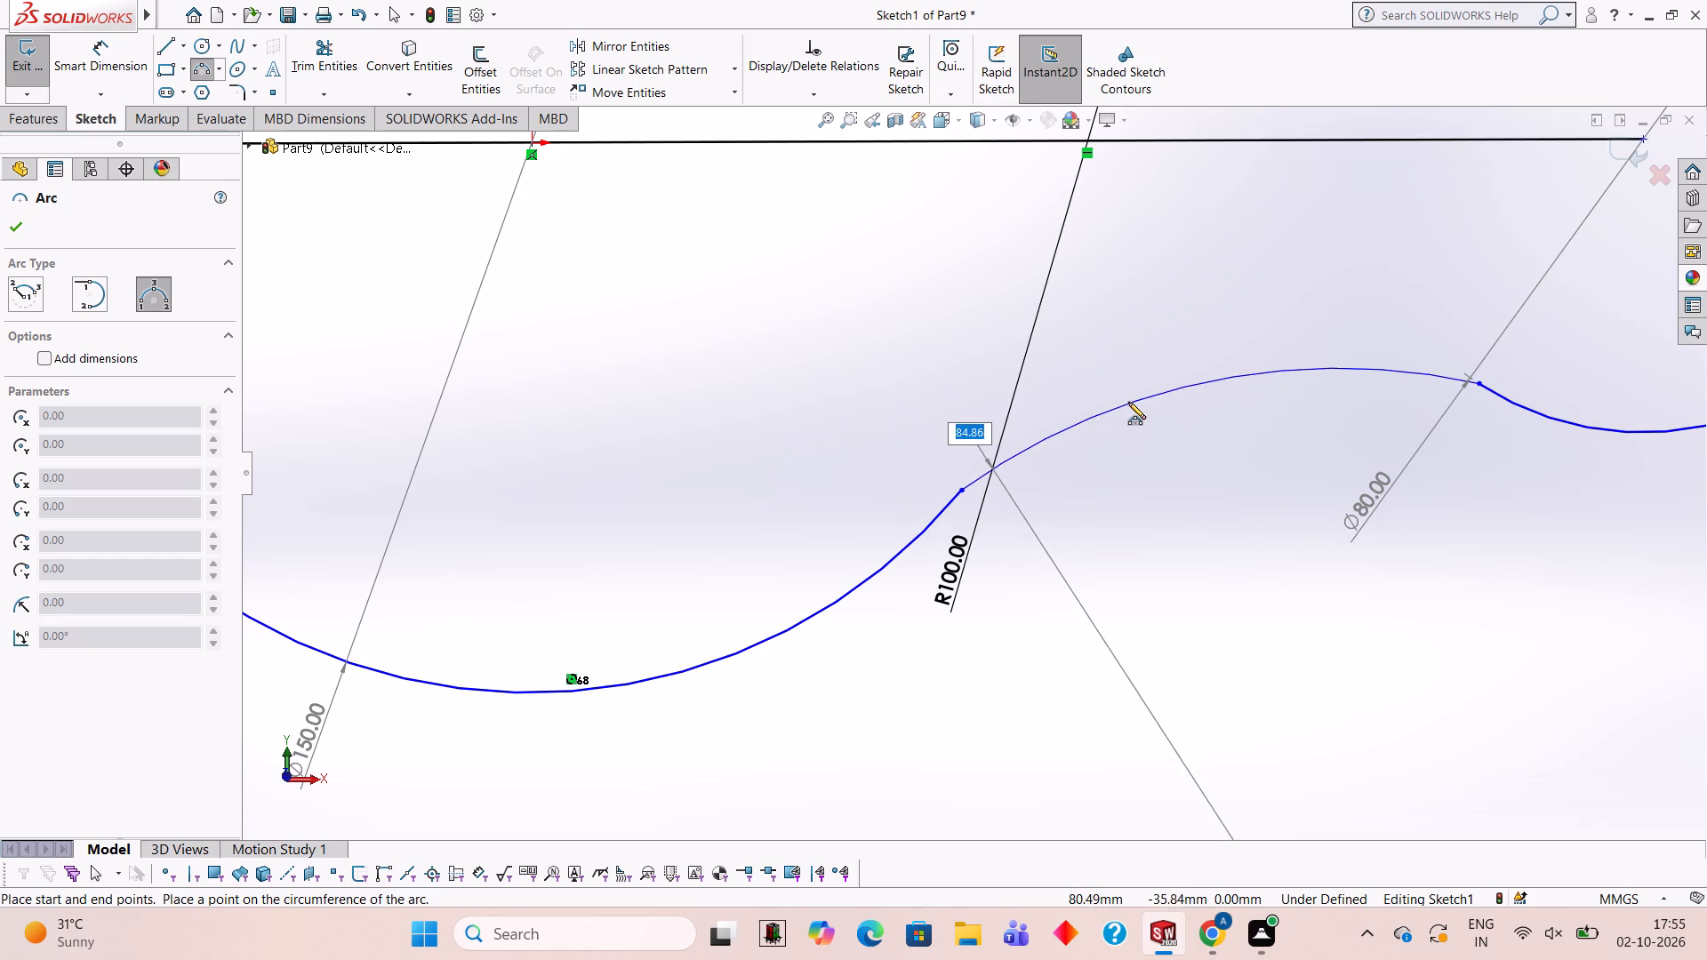
pyautogui.scroll(4, 1127, 396)
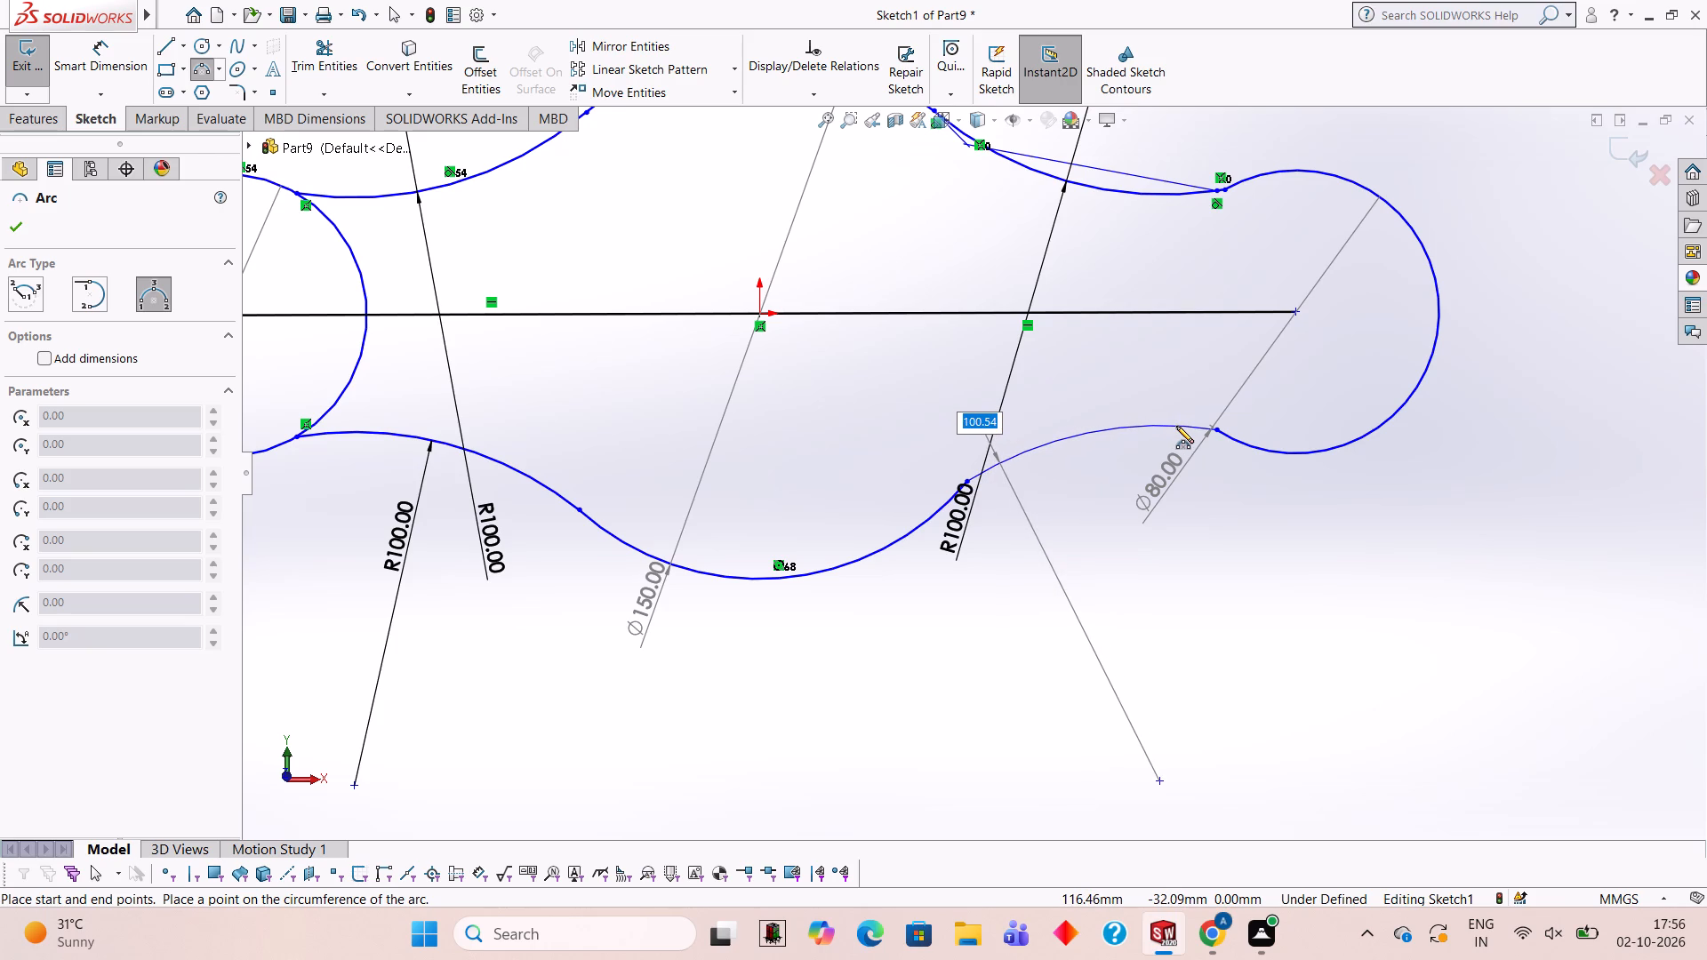
pyautogui.press('Return')
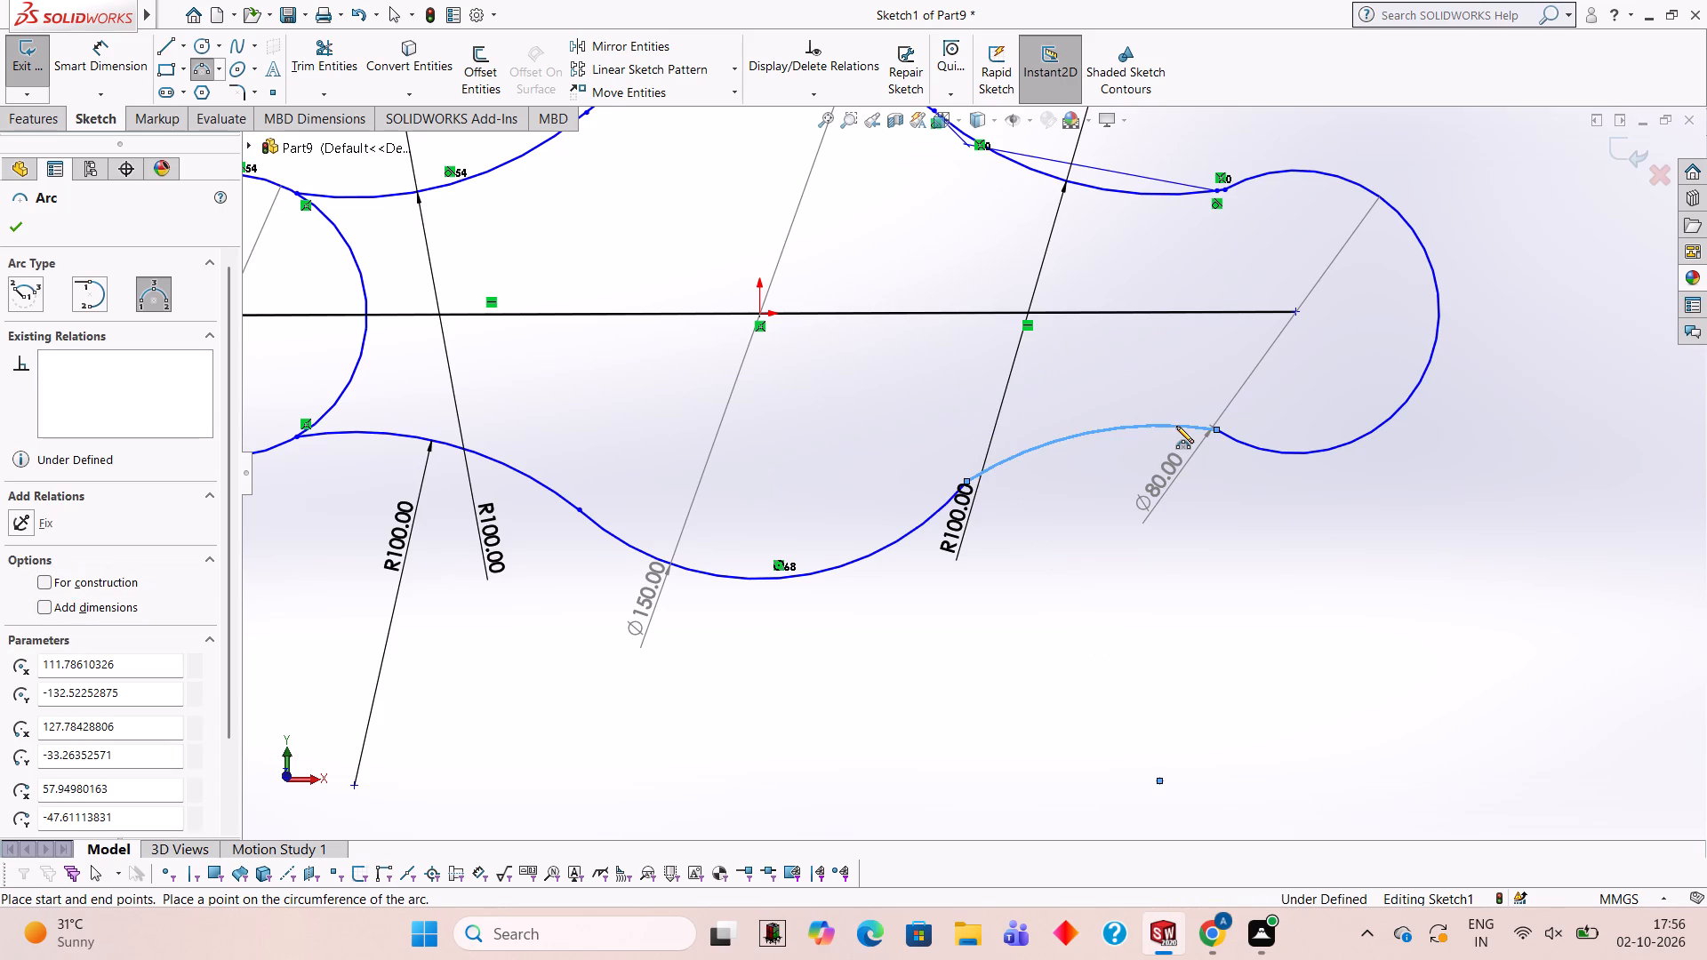
pyautogui.scroll(2, 1179, 570)
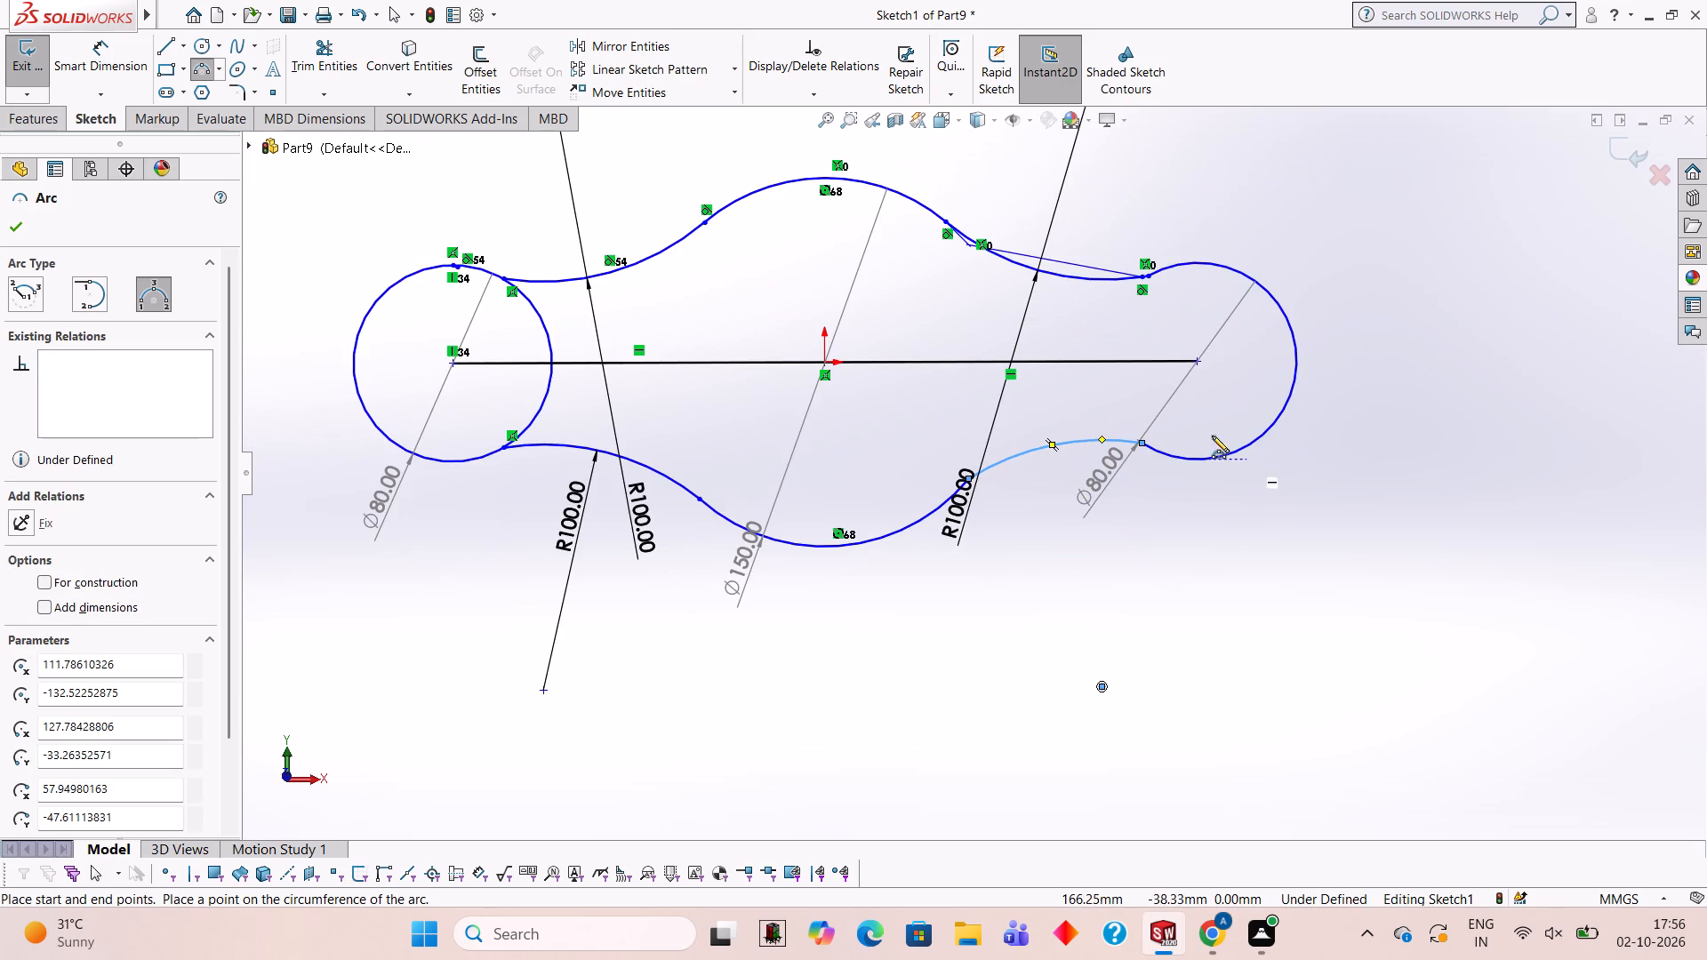
# Trim away the inner side of the left 80 mm circle and the horizontal line joining the circle centres.
pyautogui.click(353, 55)
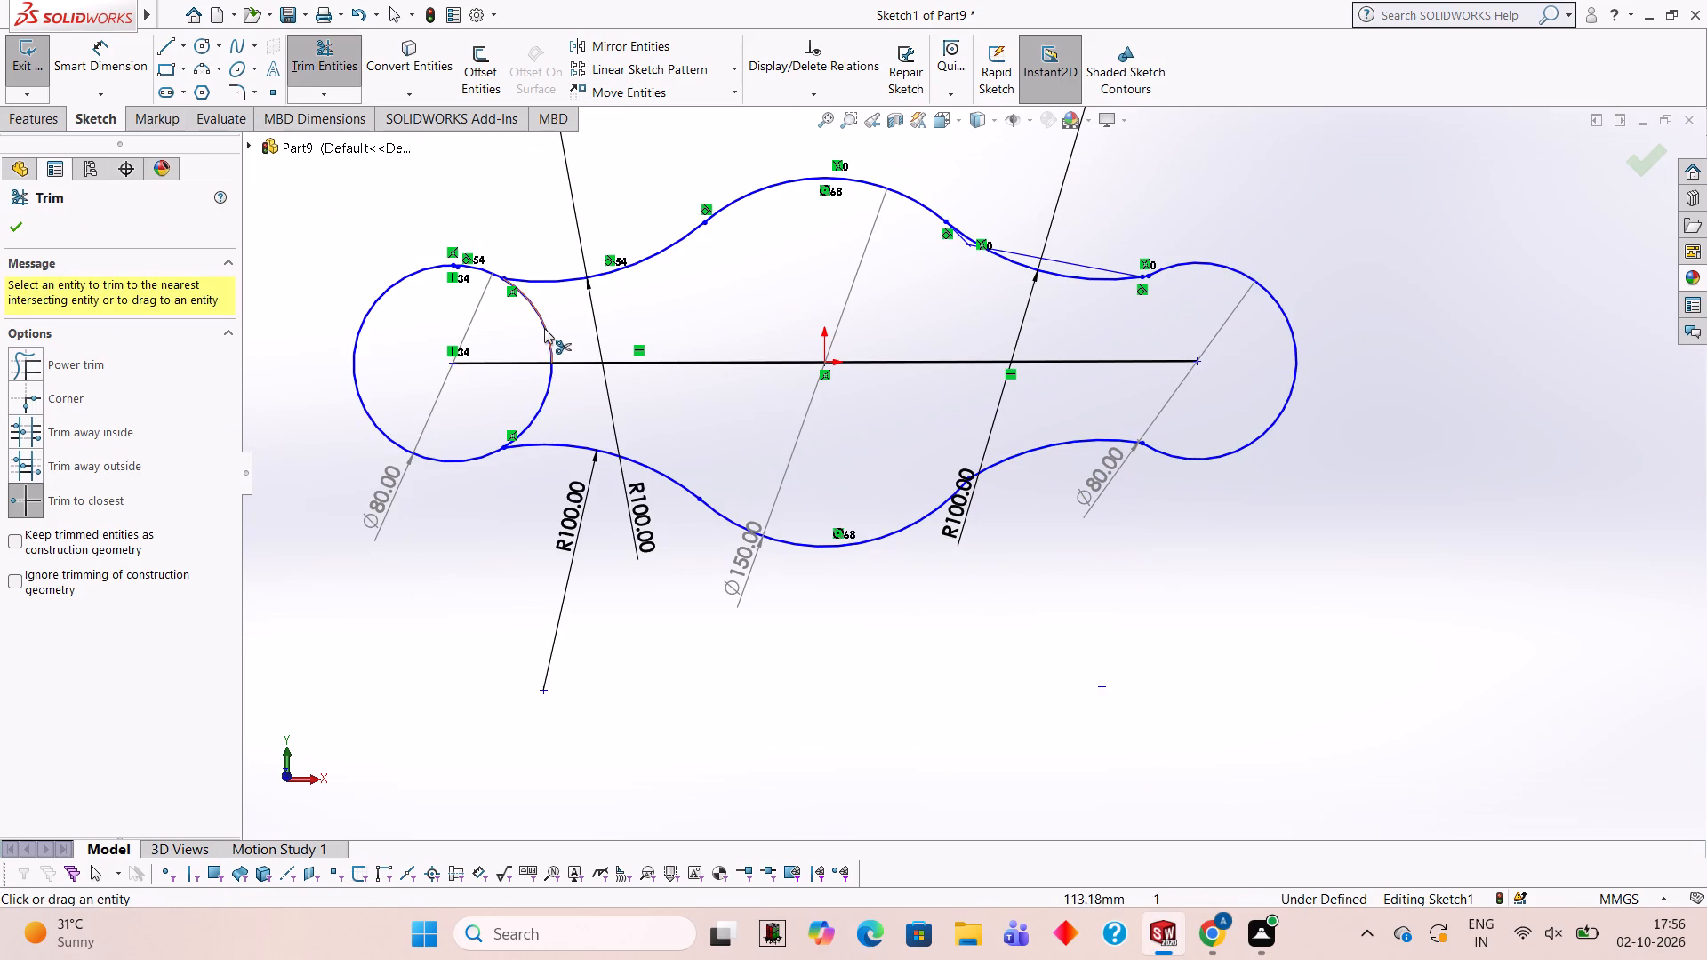
pyautogui.click(544, 328)
pyautogui.click(547, 397)
pyautogui.click(549, 361)
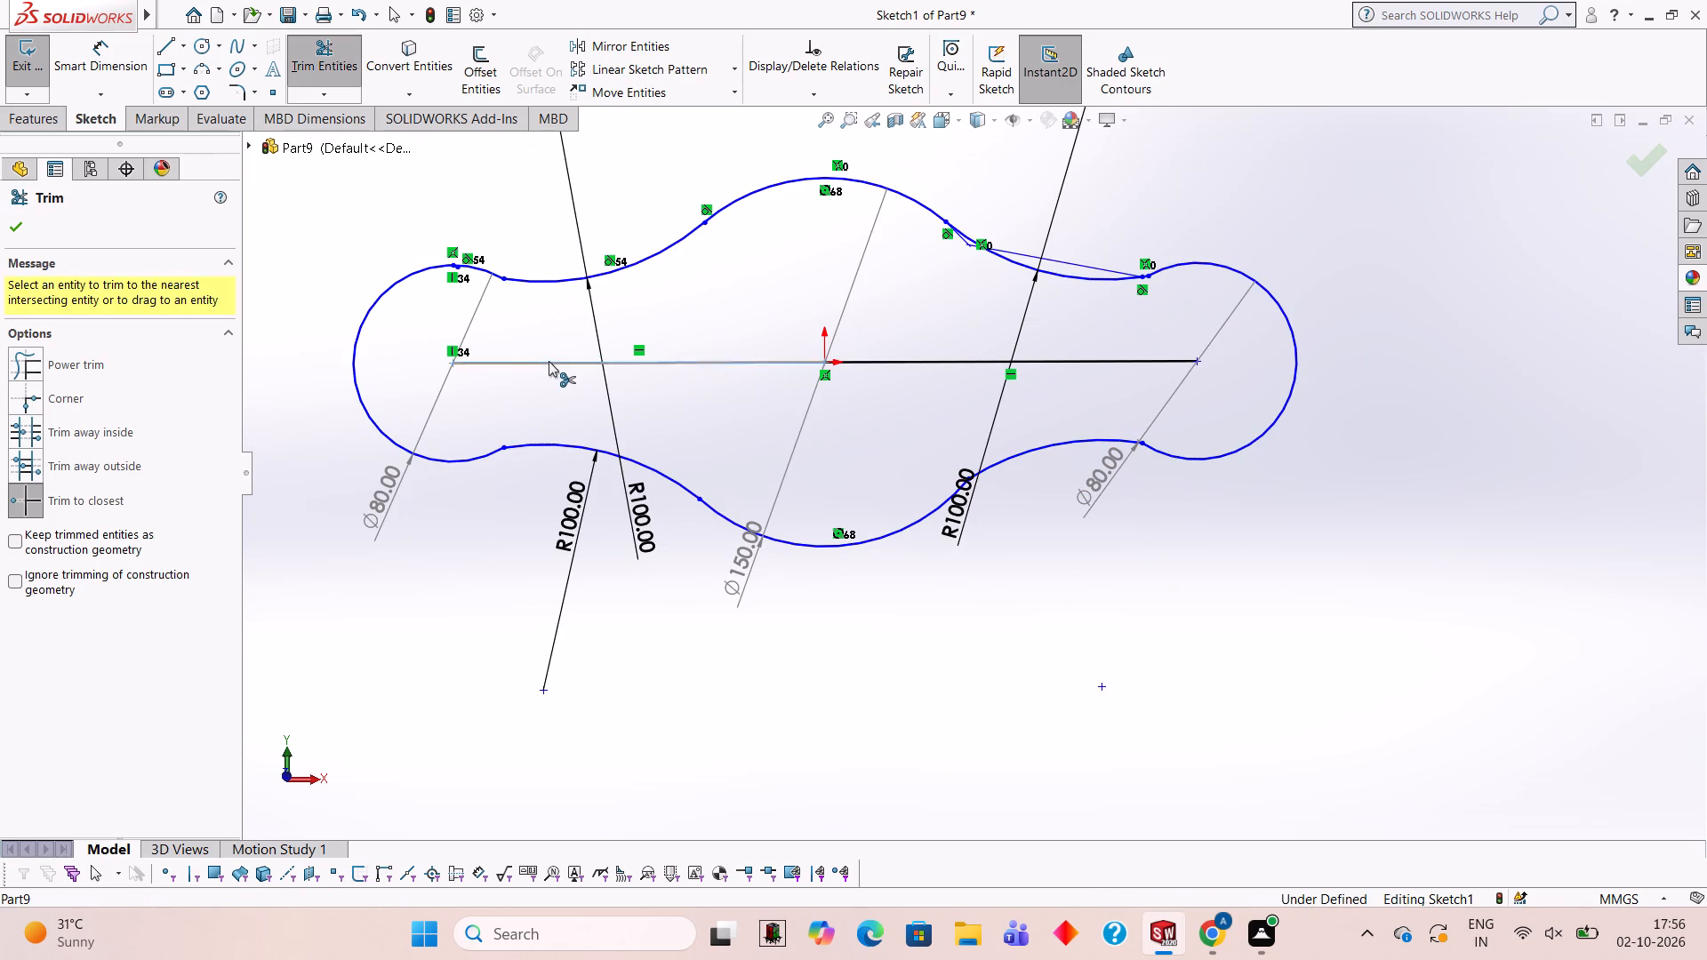
pyautogui.click(903, 362)
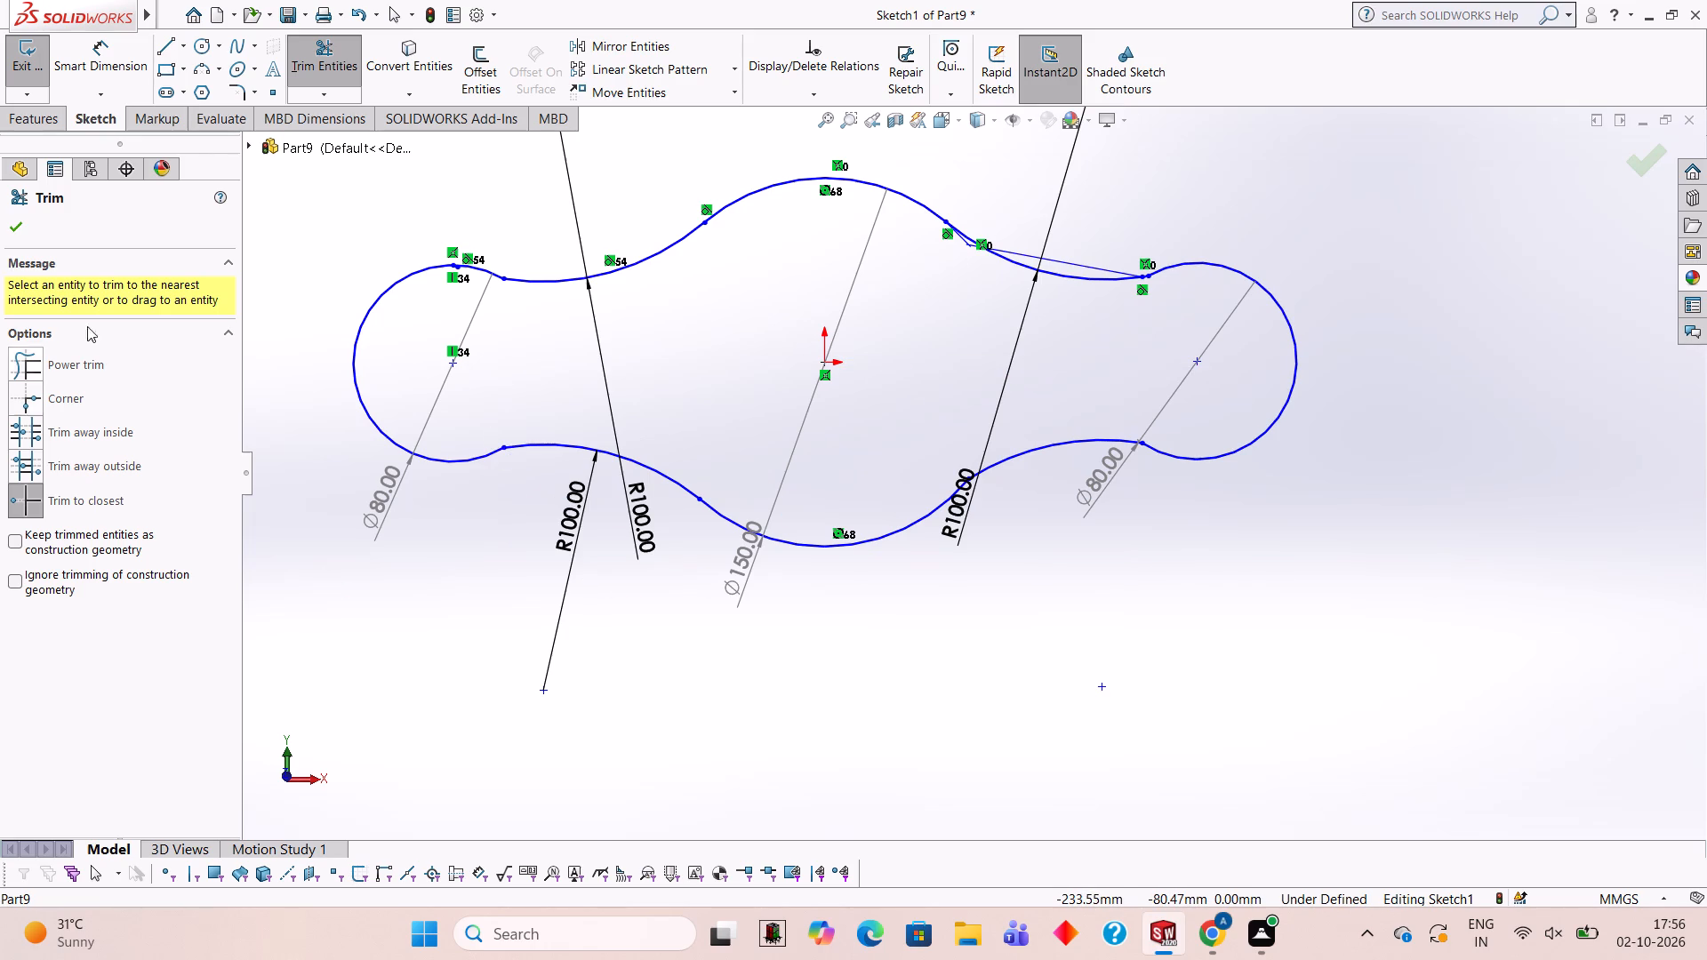
# Extrude the enclosed outline region 20 mm blind from the sketch plane and inspect the resulting plate from both sides.
pyautogui.click(42, 114)
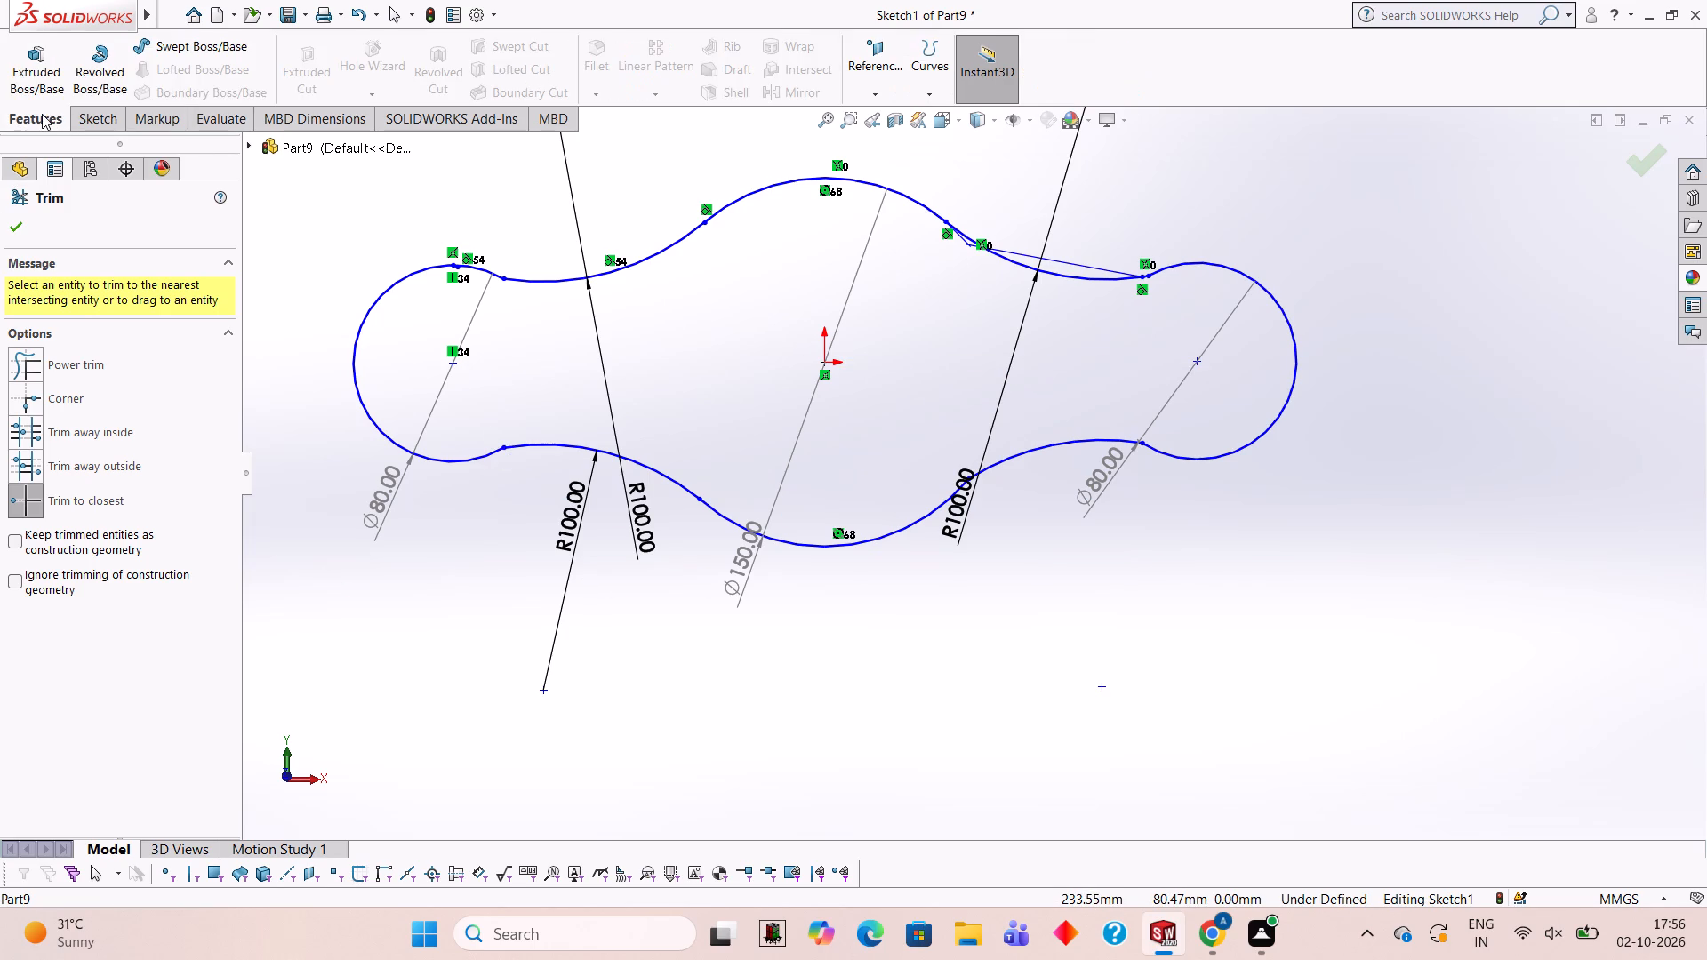
pyautogui.click(43, 73)
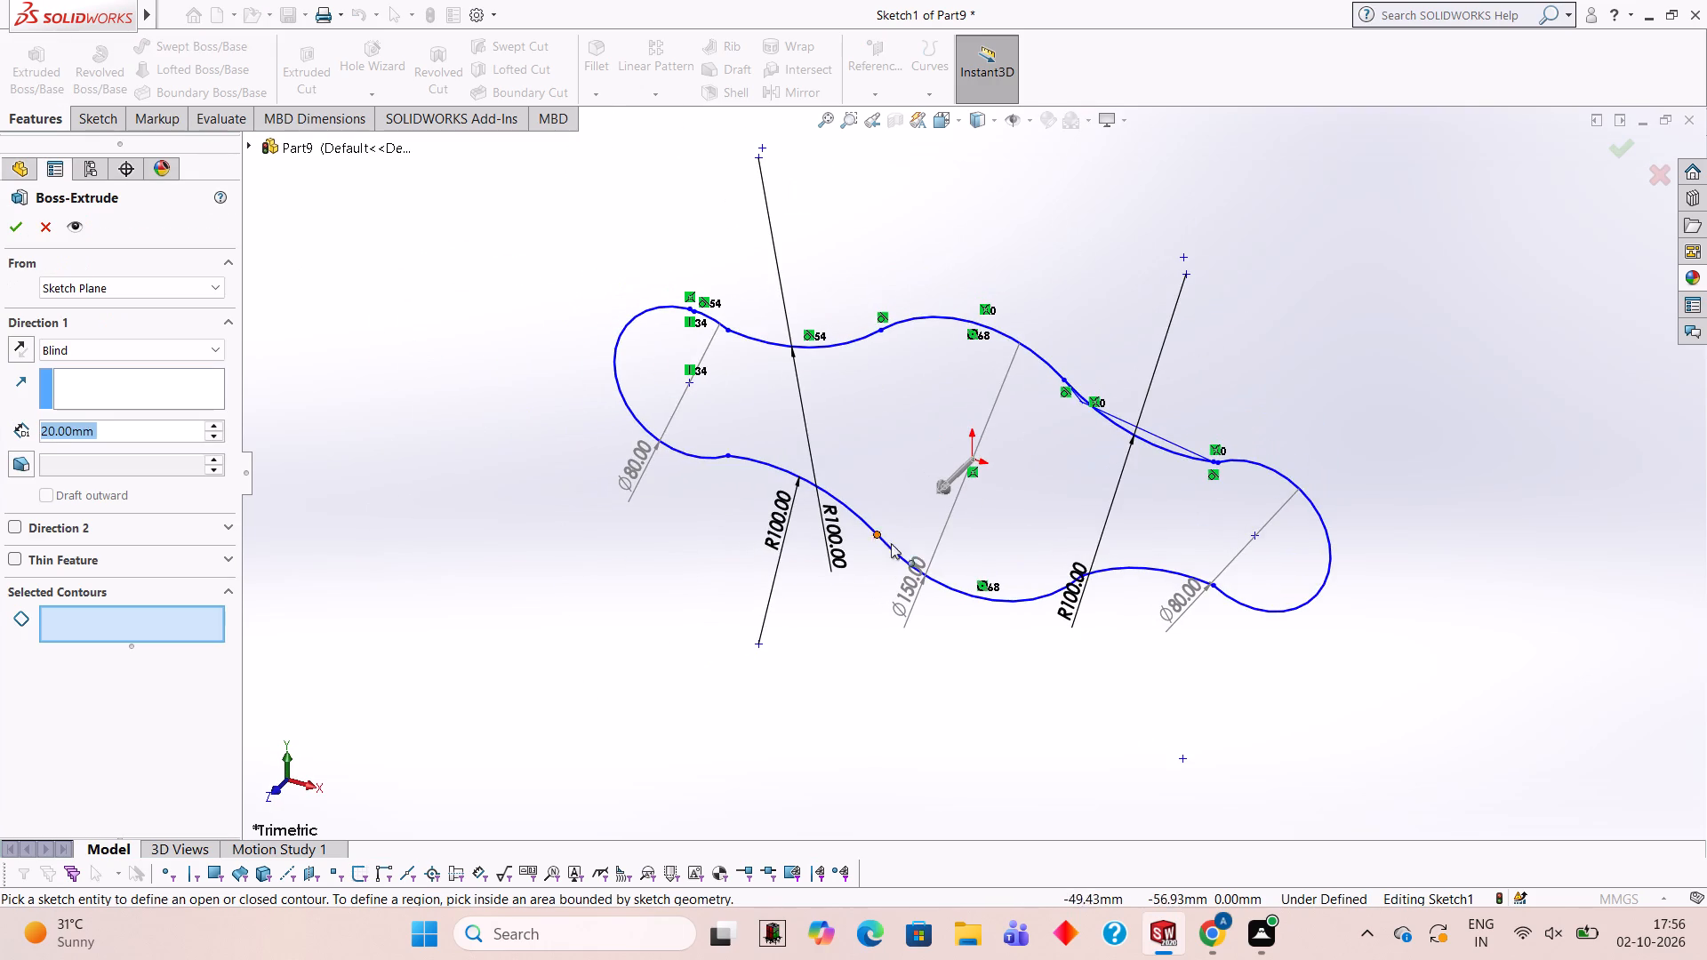
pyautogui.click(906, 395)
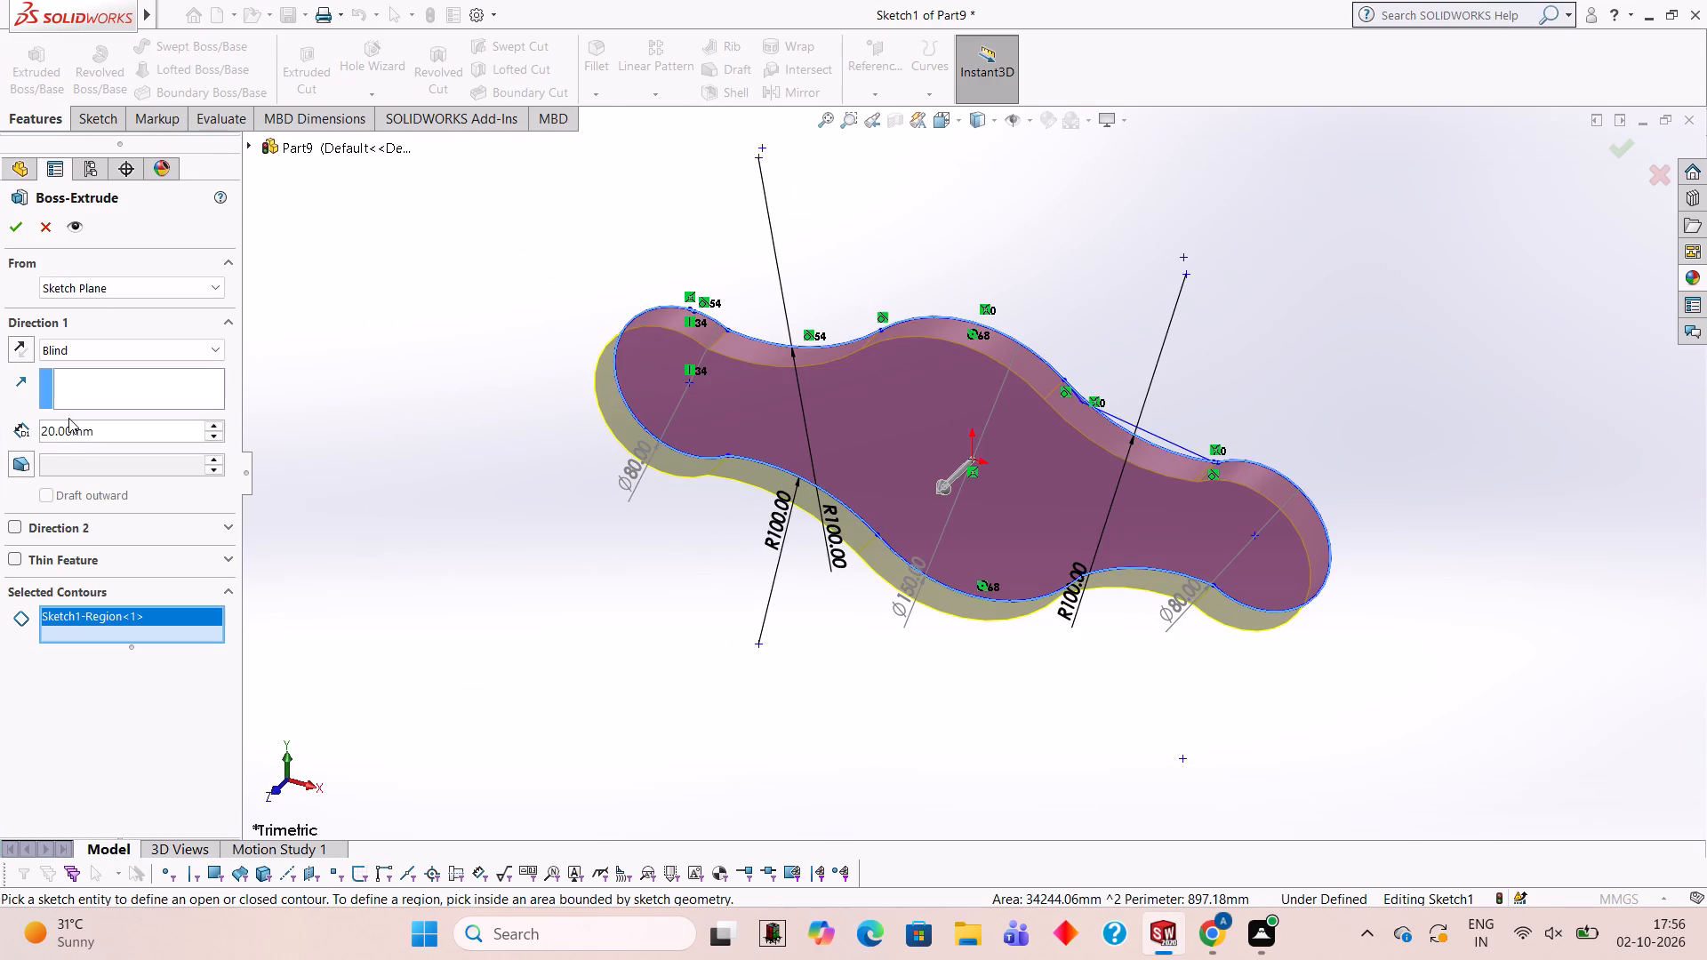
pyautogui.click(18, 221)
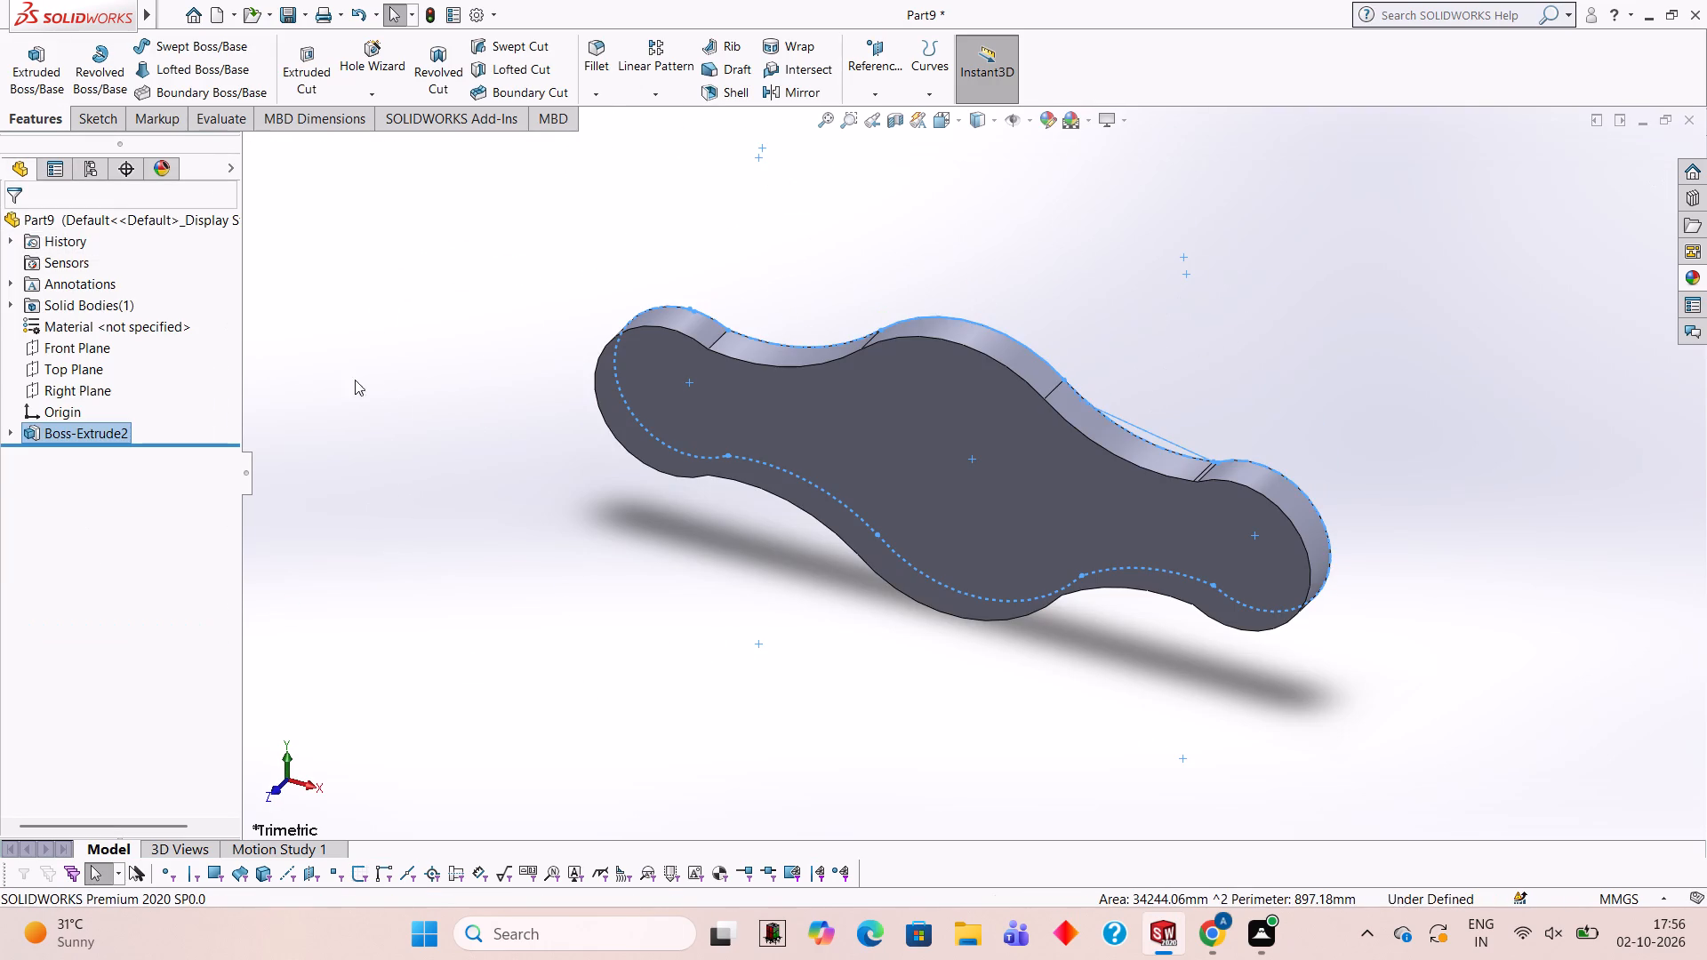
pyautogui.click(385, 386)
pyautogui.moveTo(808, 631); pyautogui.dragTo(862, 458, button='middle')
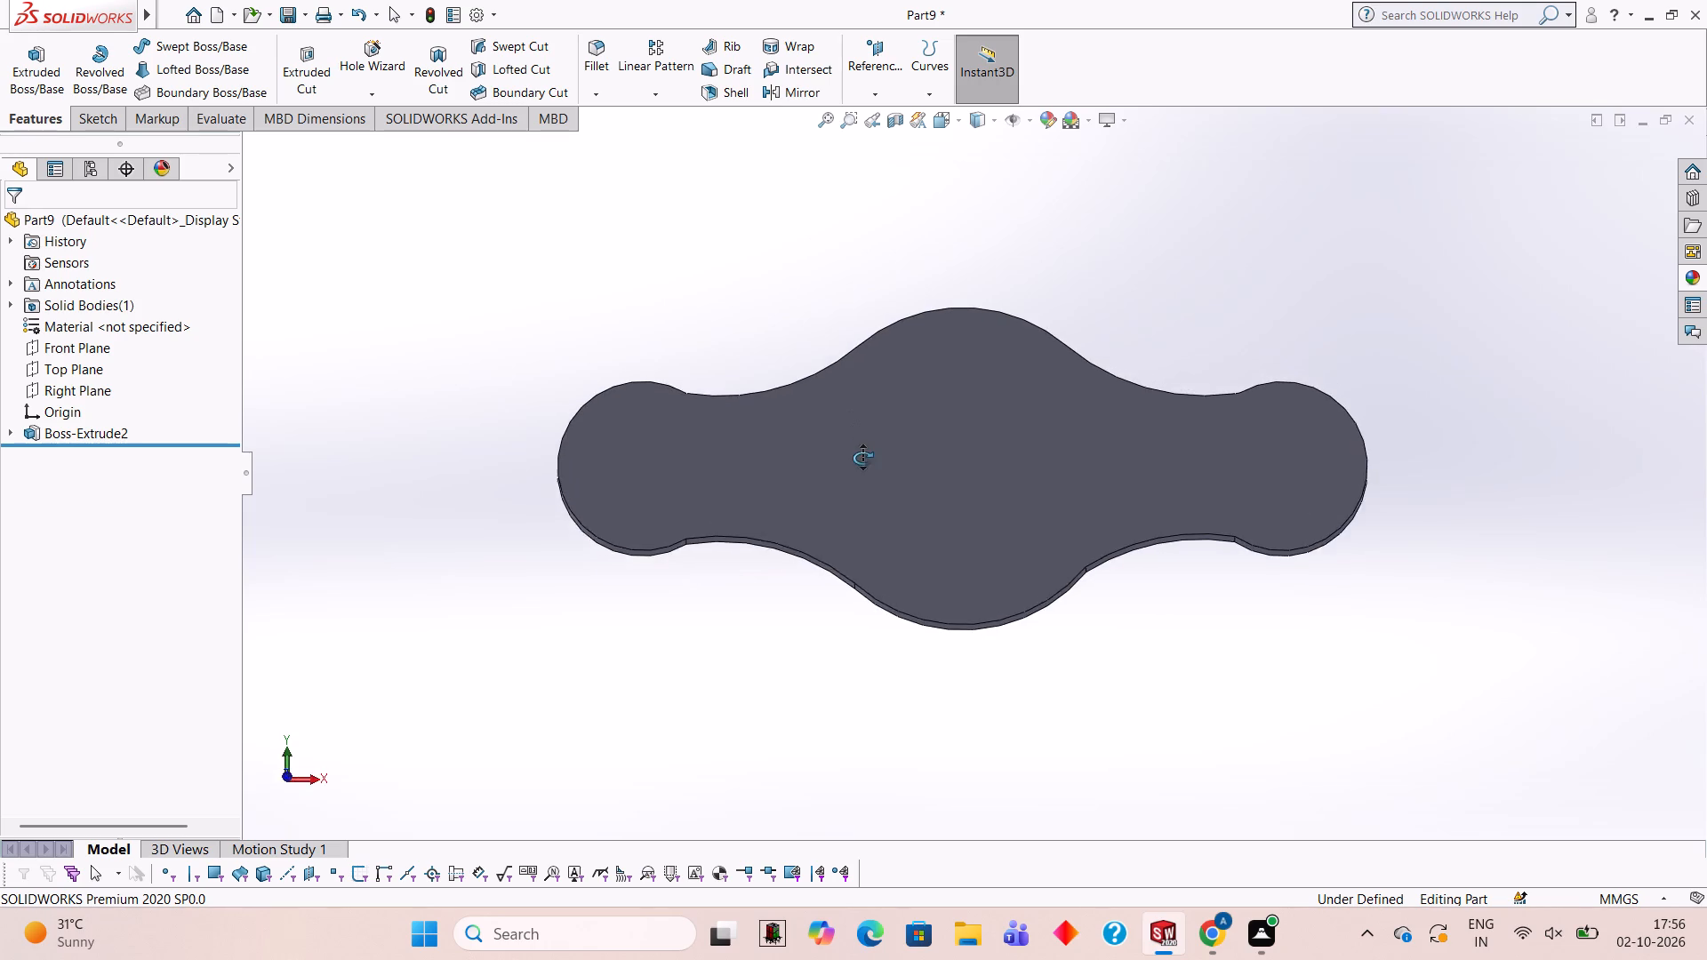
pyautogui.moveTo(862, 458); pyautogui.dragTo(524, 445, button='middle')
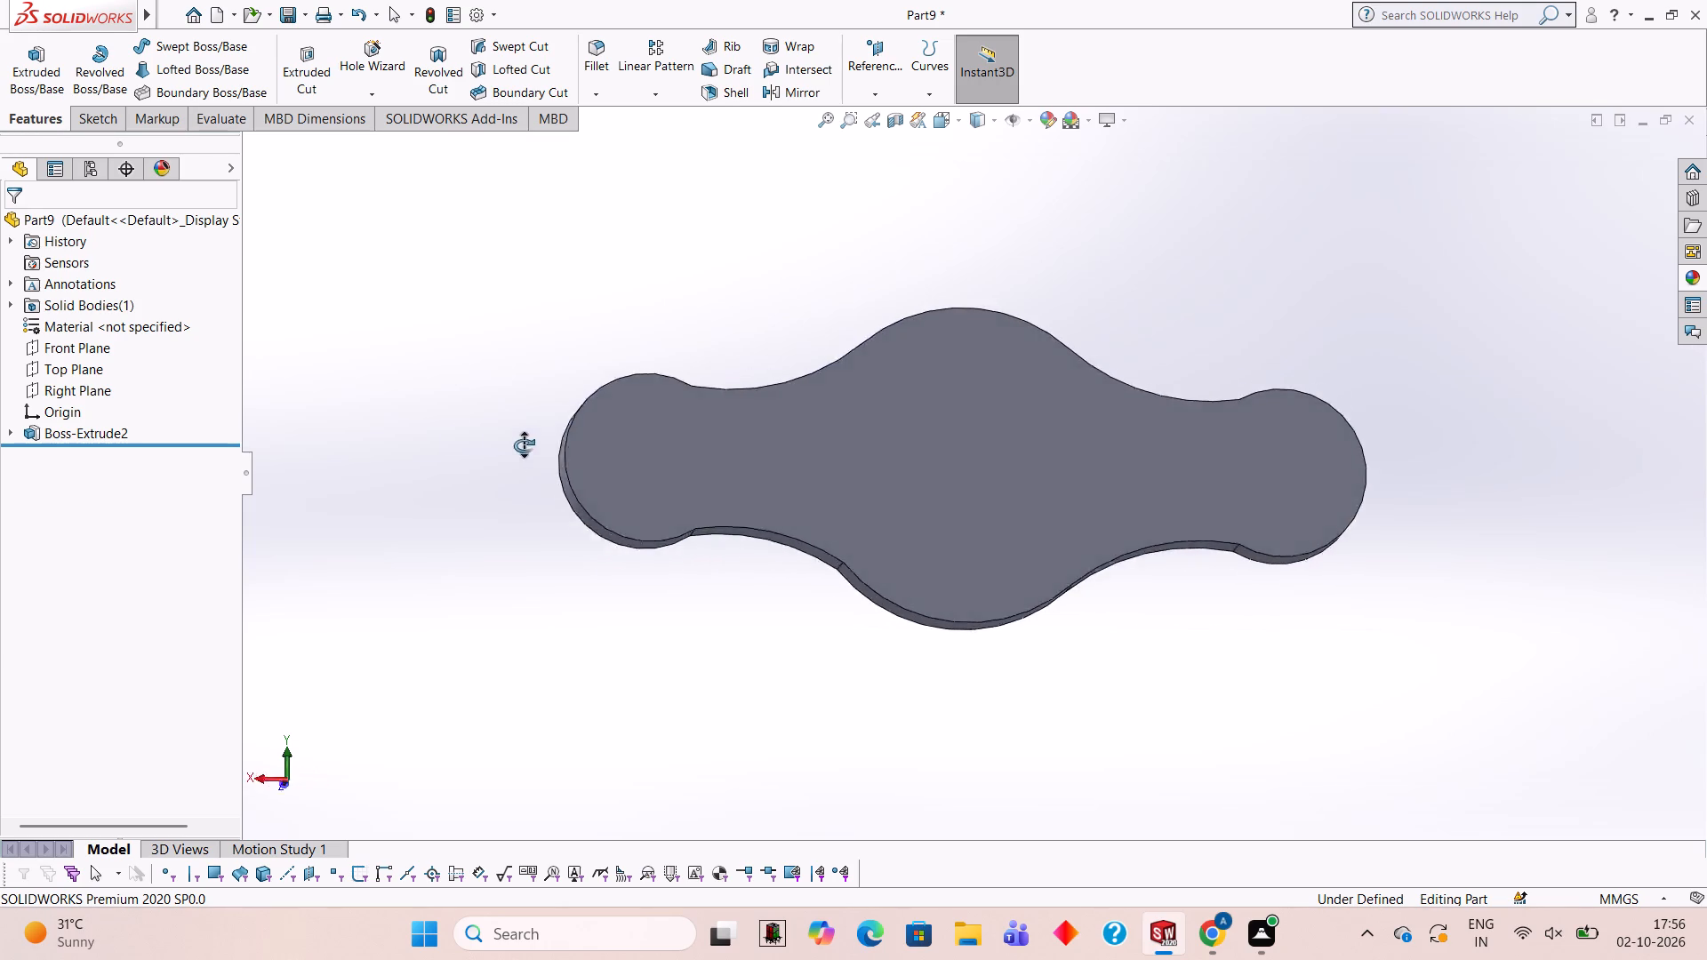
# Start a sketch on the plate's front face and draw a 120 mm diameter circle centred on the origin.
pyautogui.moveTo(524, 445); pyautogui.dragTo(746, 505, button='middle')
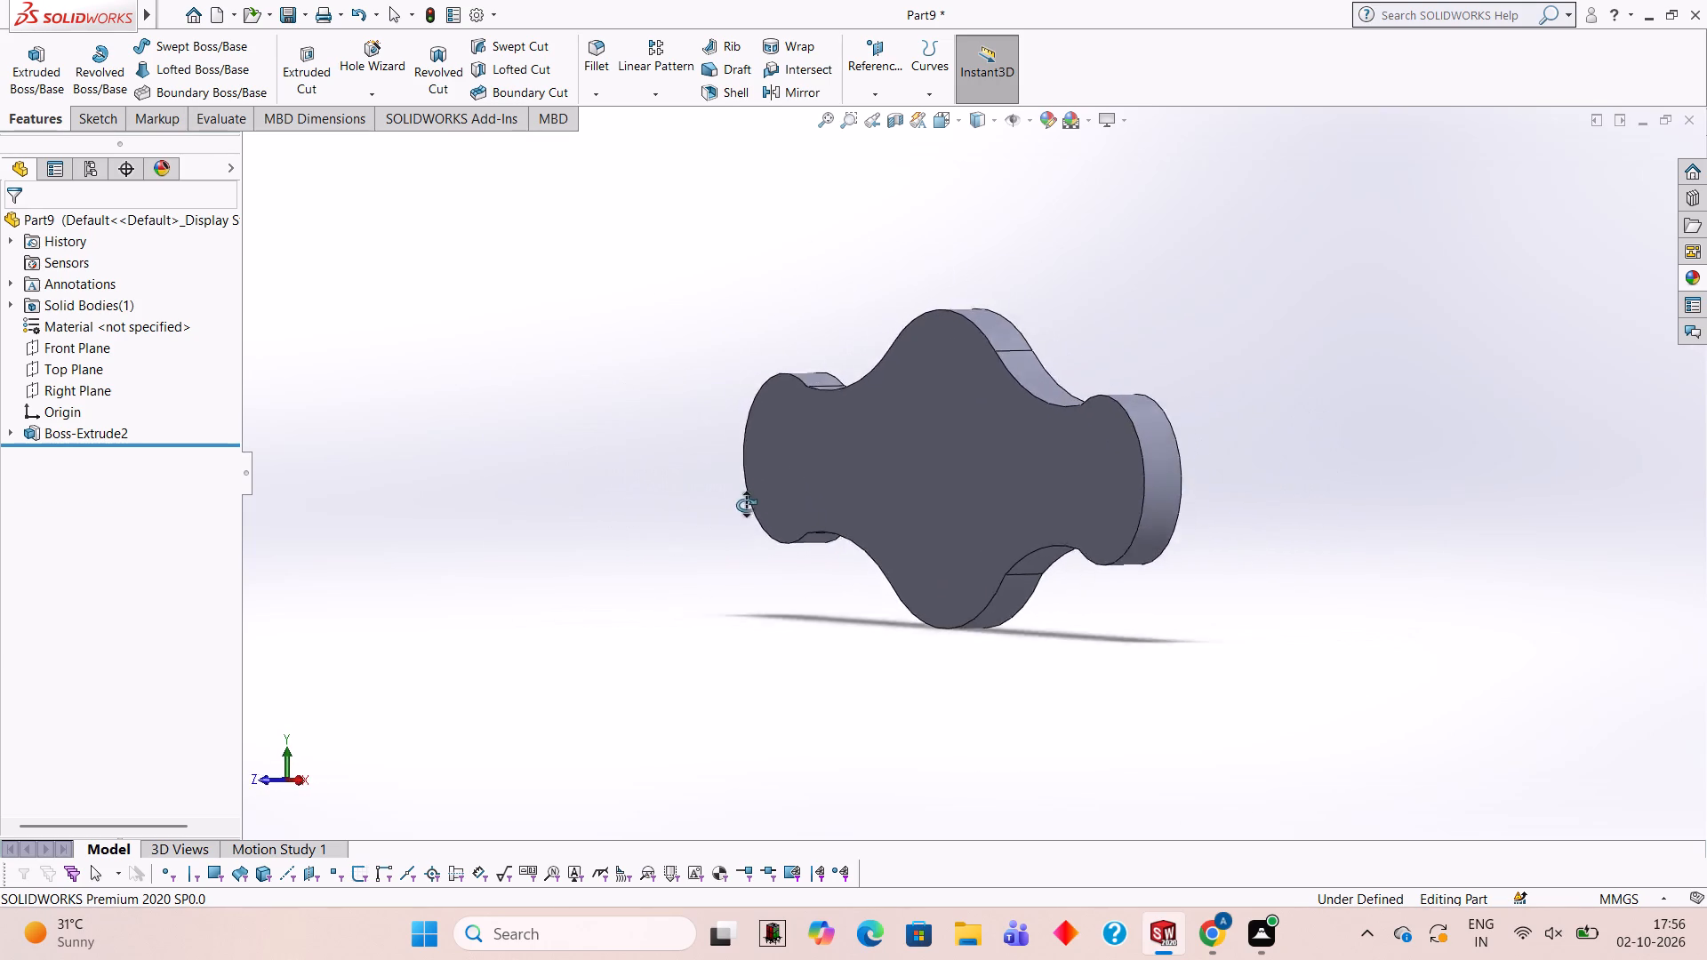
pyautogui.moveTo(746, 505); pyautogui.dragTo(781, 587, button='middle')
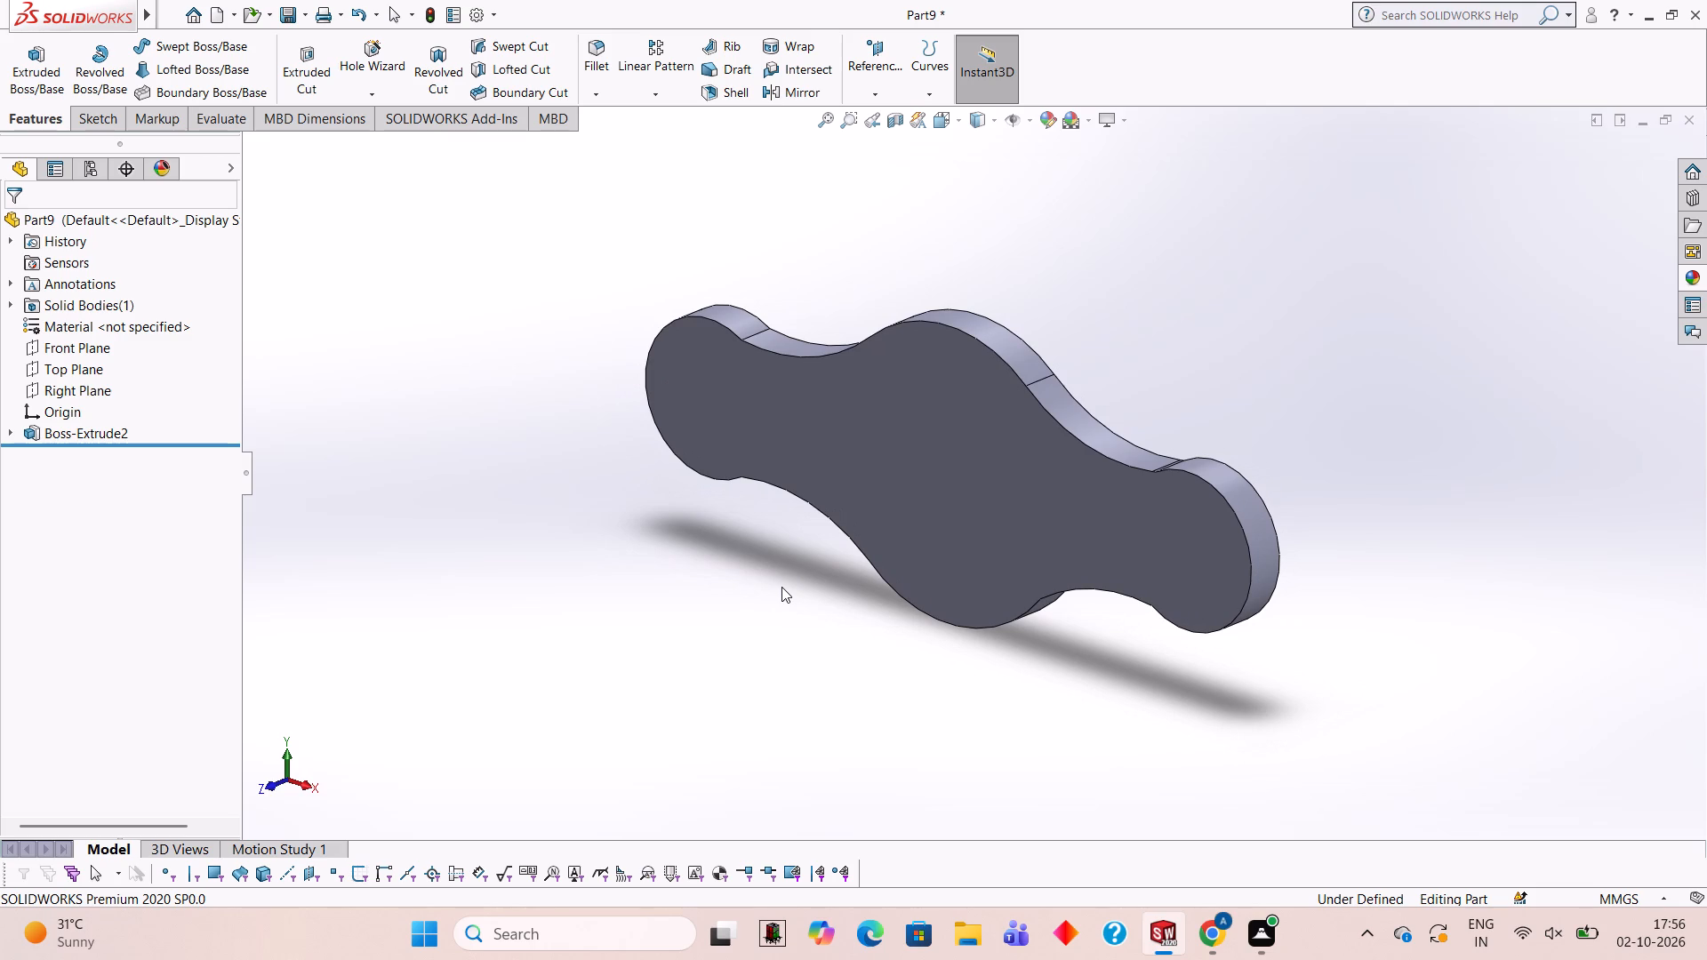
pyautogui.moveTo(793, 544); pyautogui.dragTo(795, 522, button='middle')
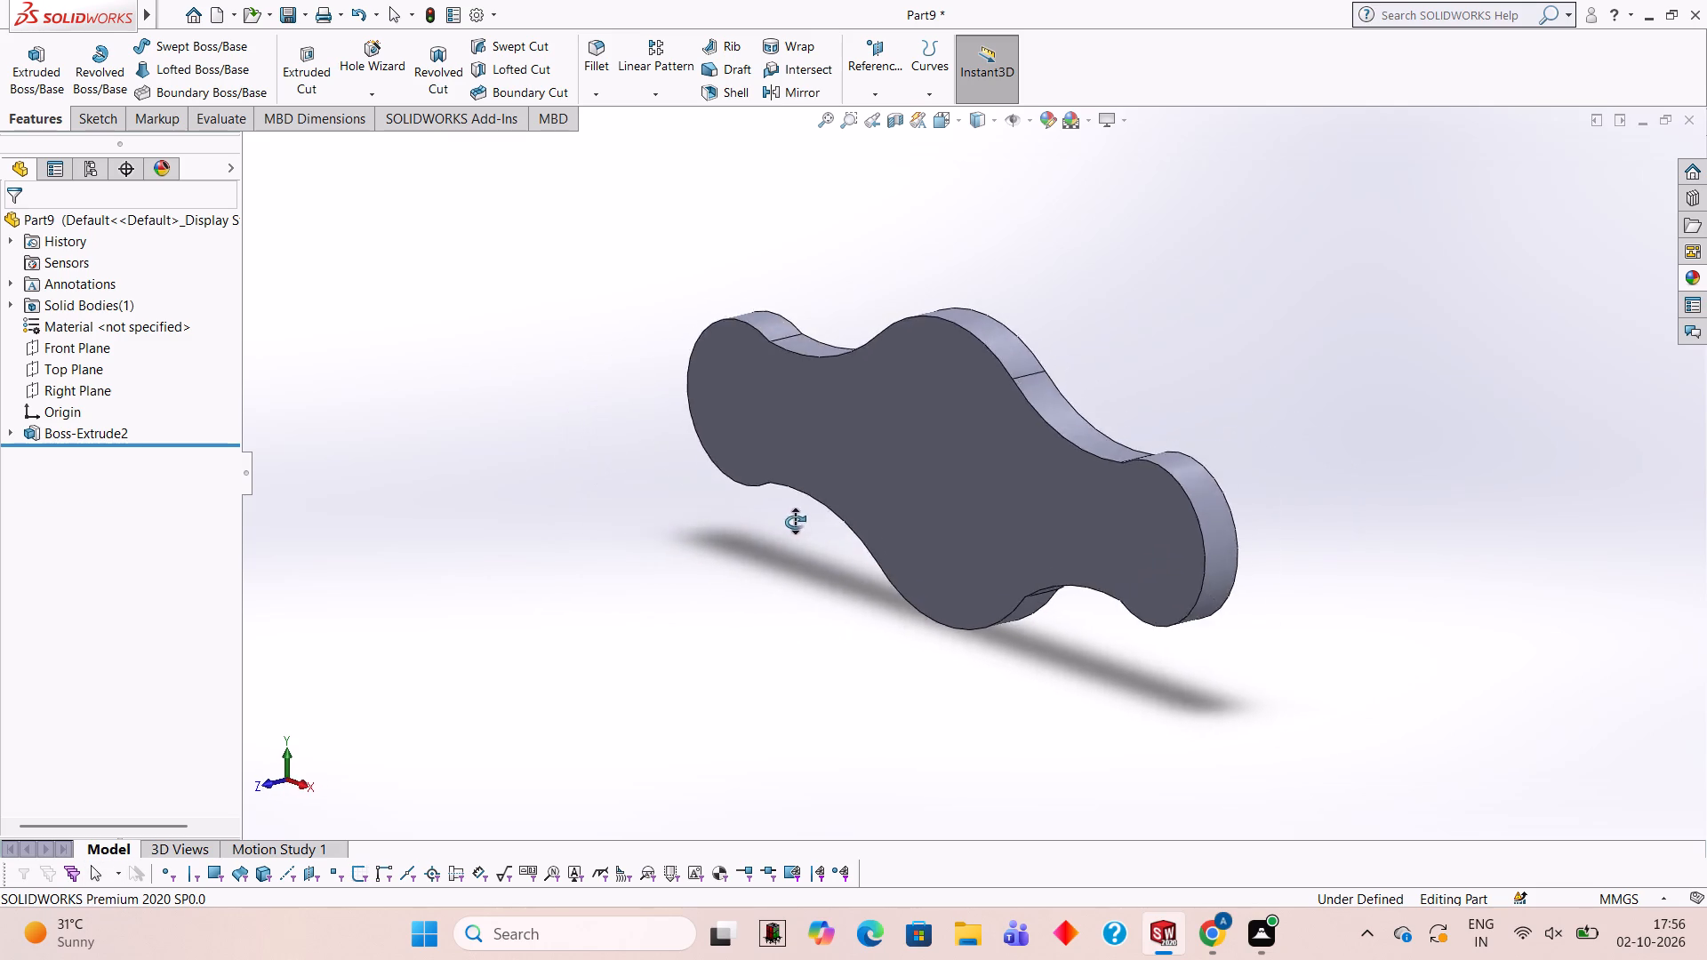
pyautogui.moveTo(795, 522); pyautogui.dragTo(803, 470, button='middle')
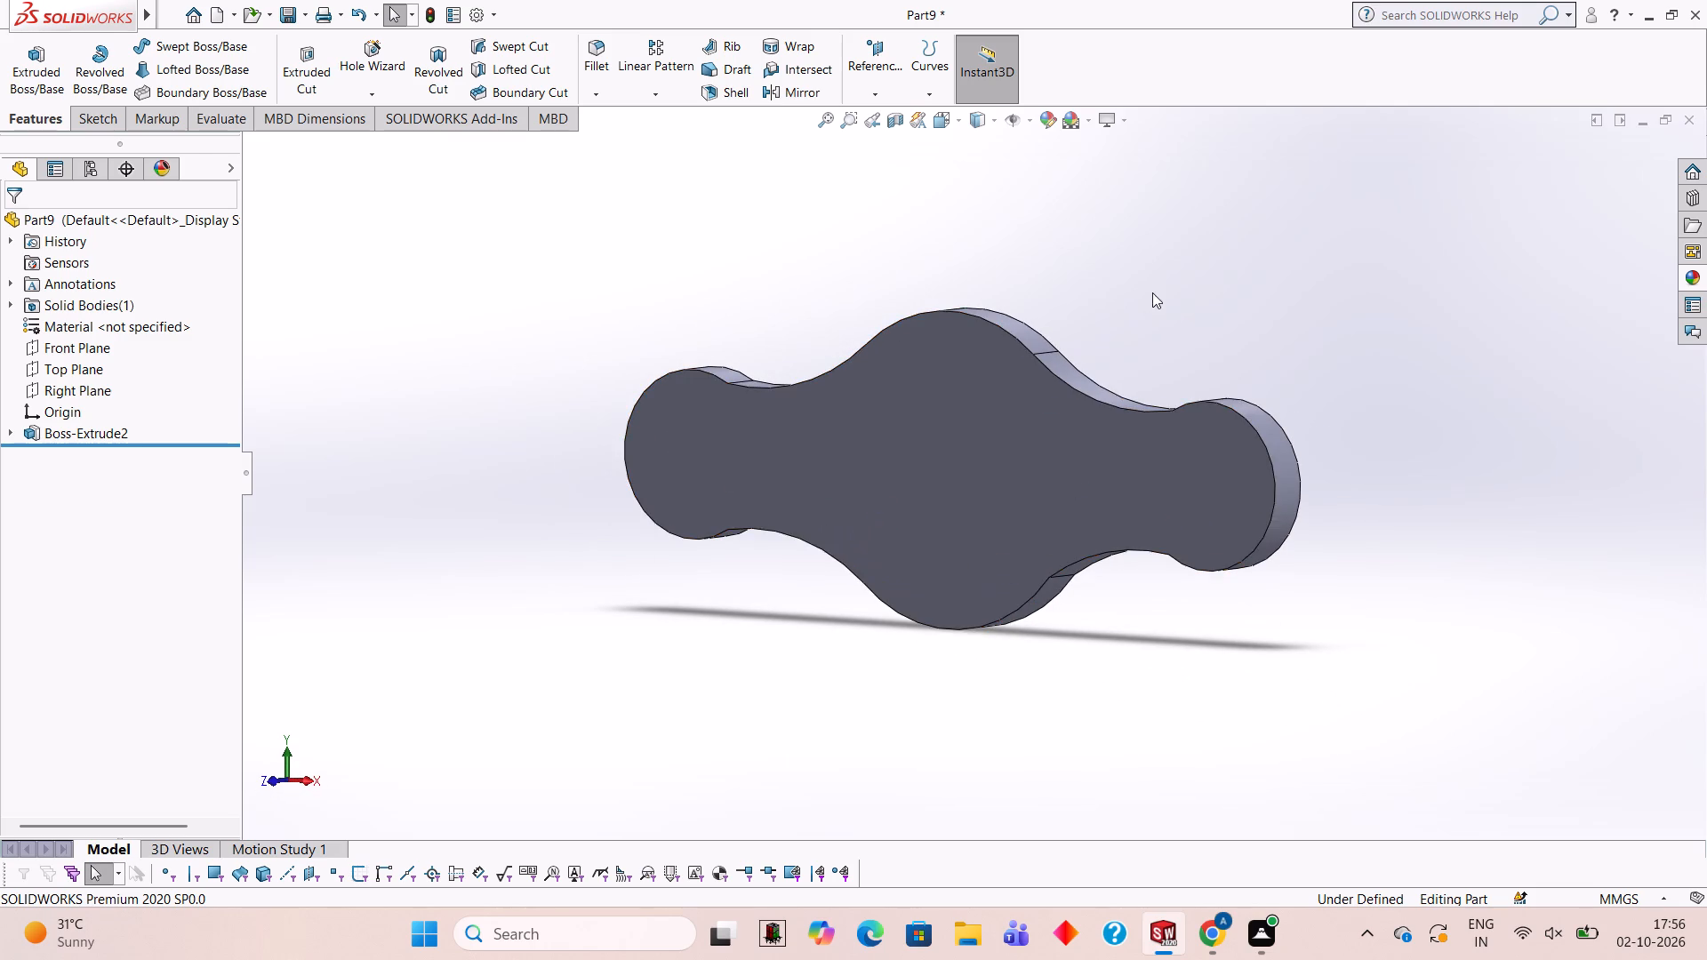
pyautogui.moveTo(1033, 422); pyautogui.dragTo(1077, 446, button='middle')
pyautogui.click(973, 436)
pyautogui.click(1045, 381)
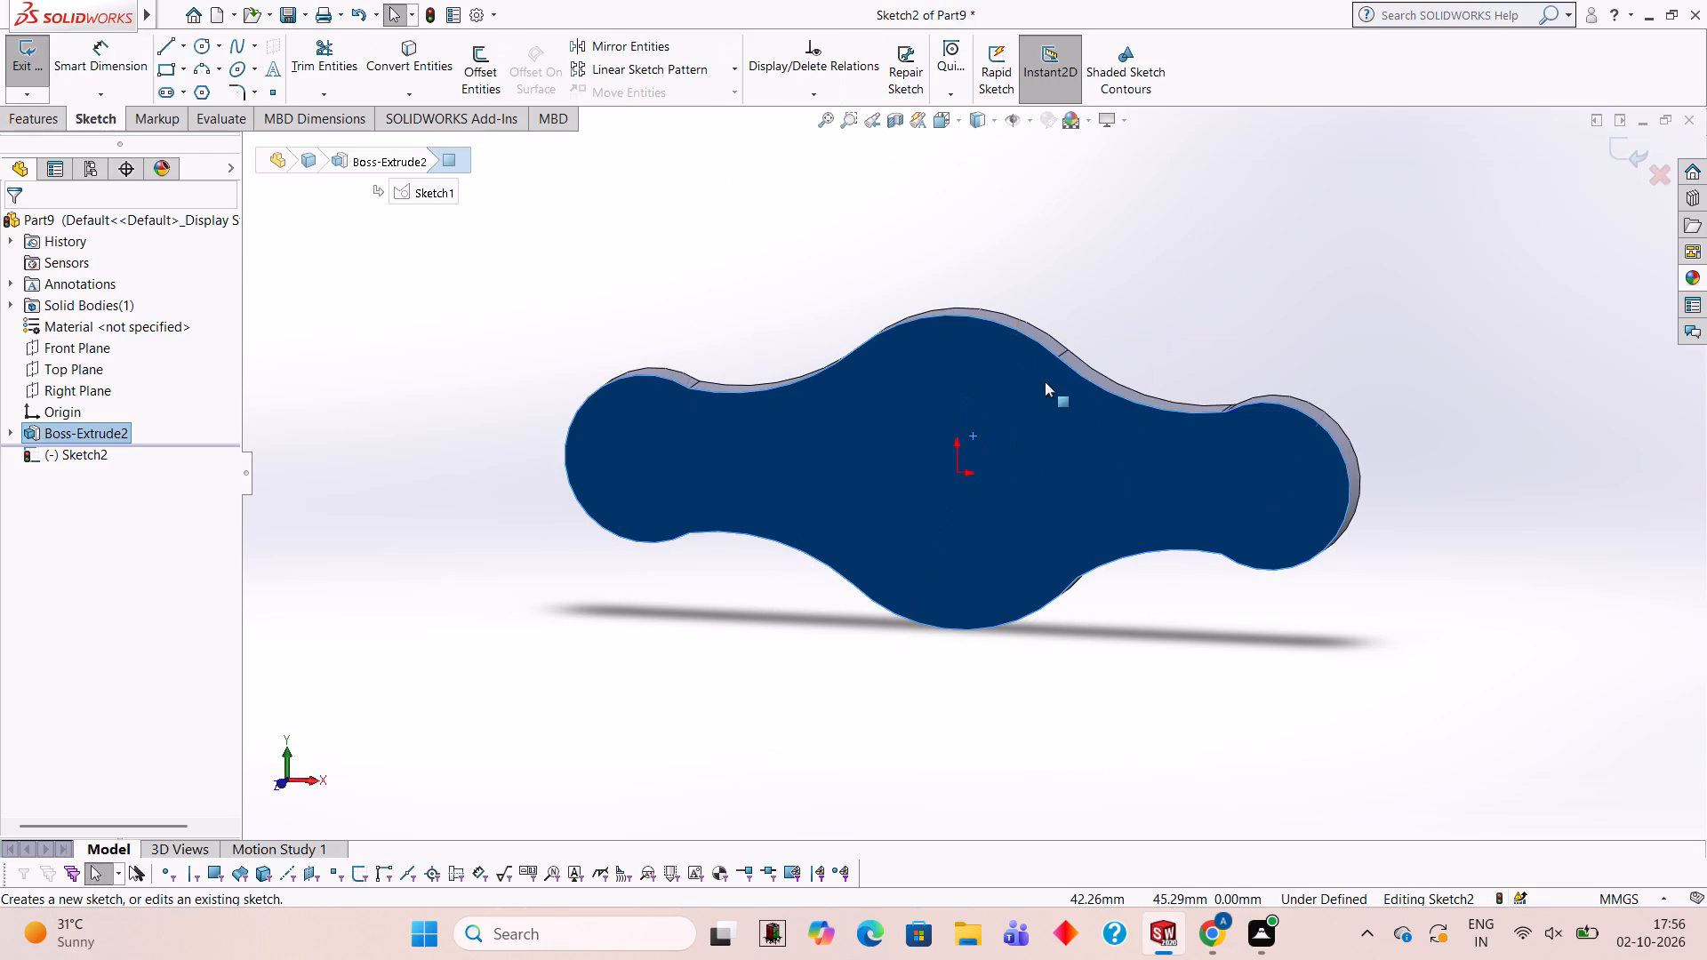
pyautogui.hotkey('ctrl', '8')
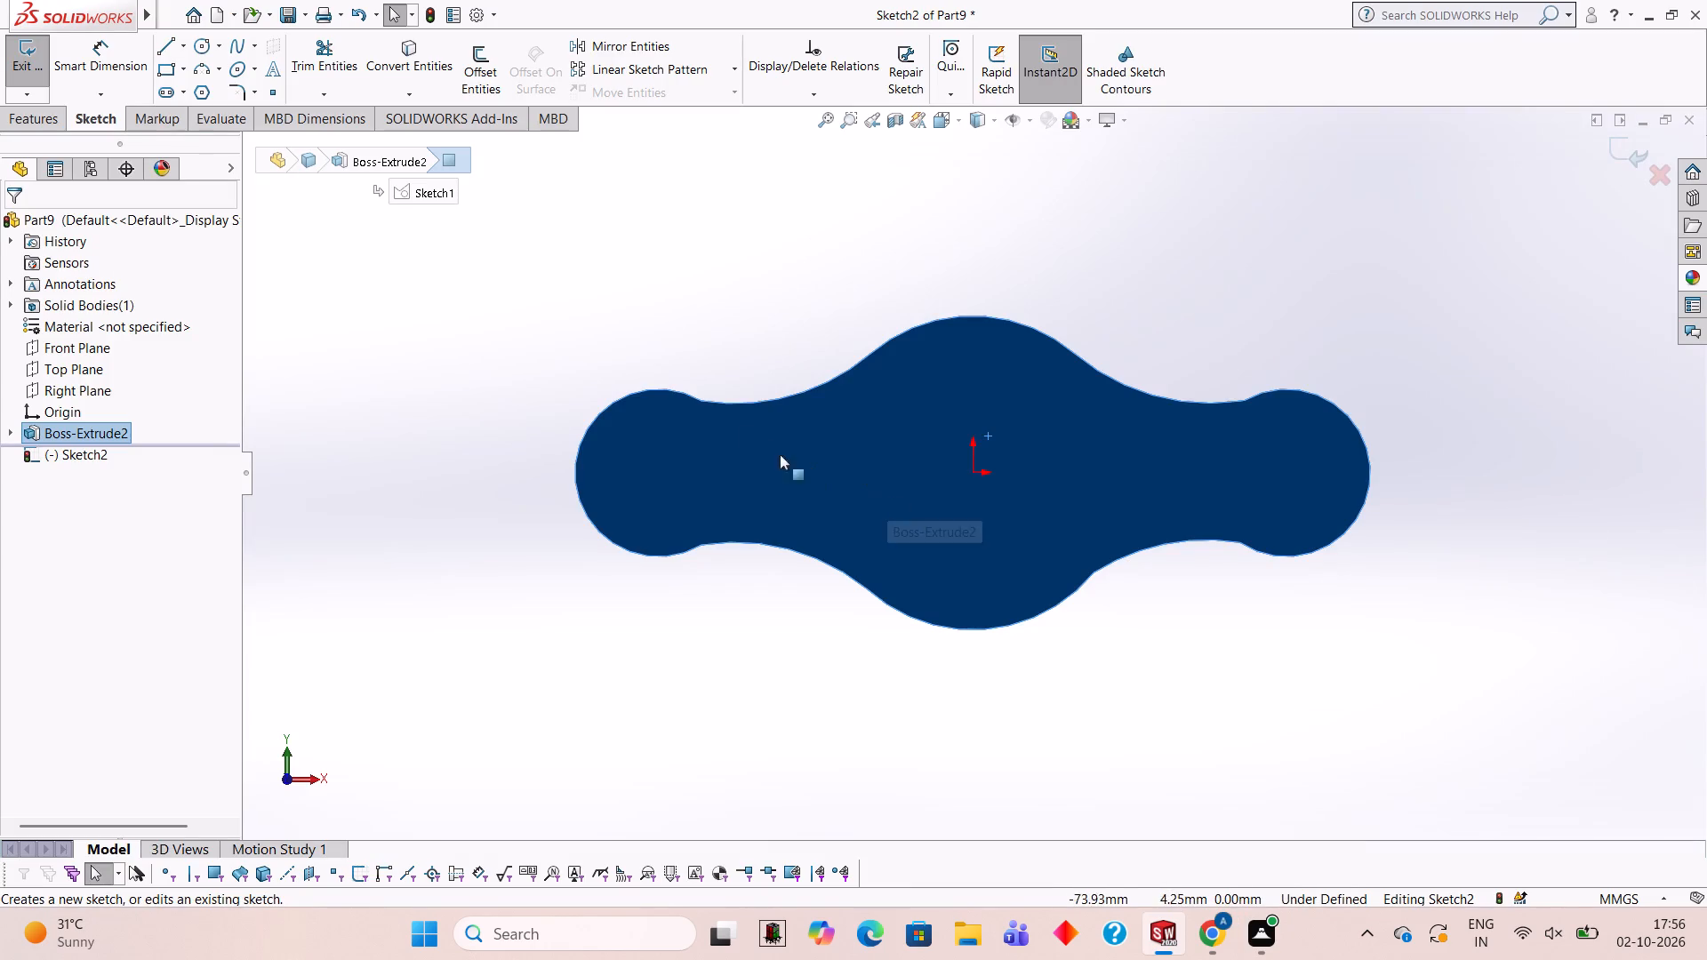
pyautogui.click(202, 42)
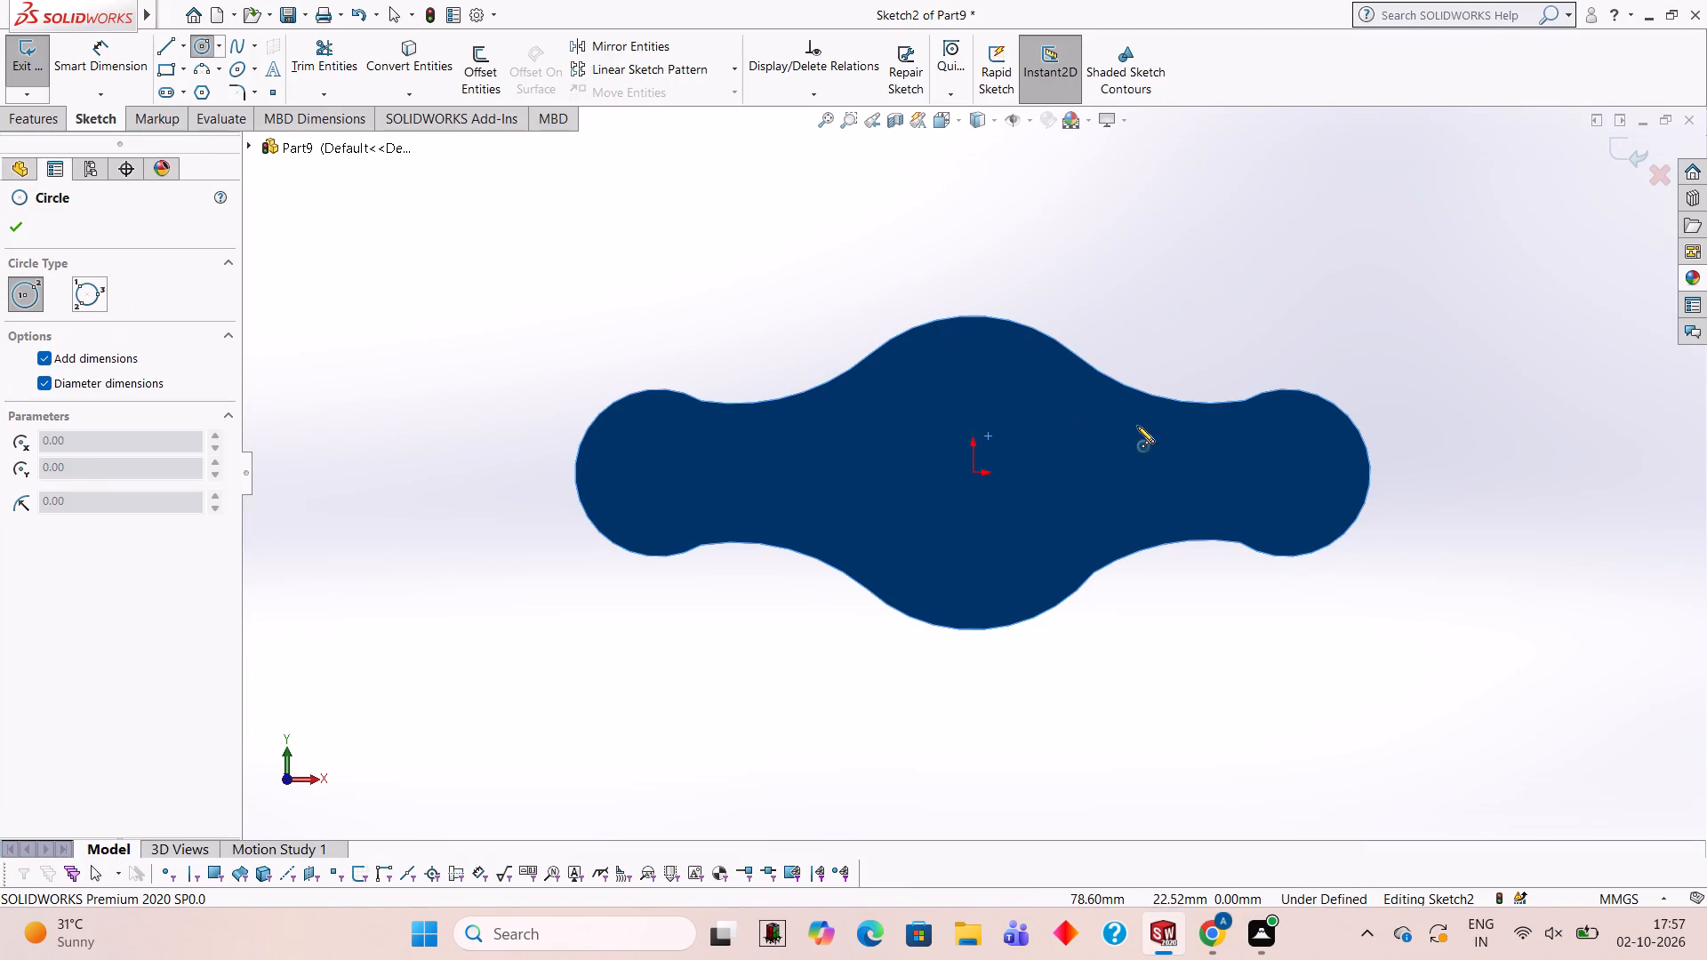
pyautogui.click(971, 470)
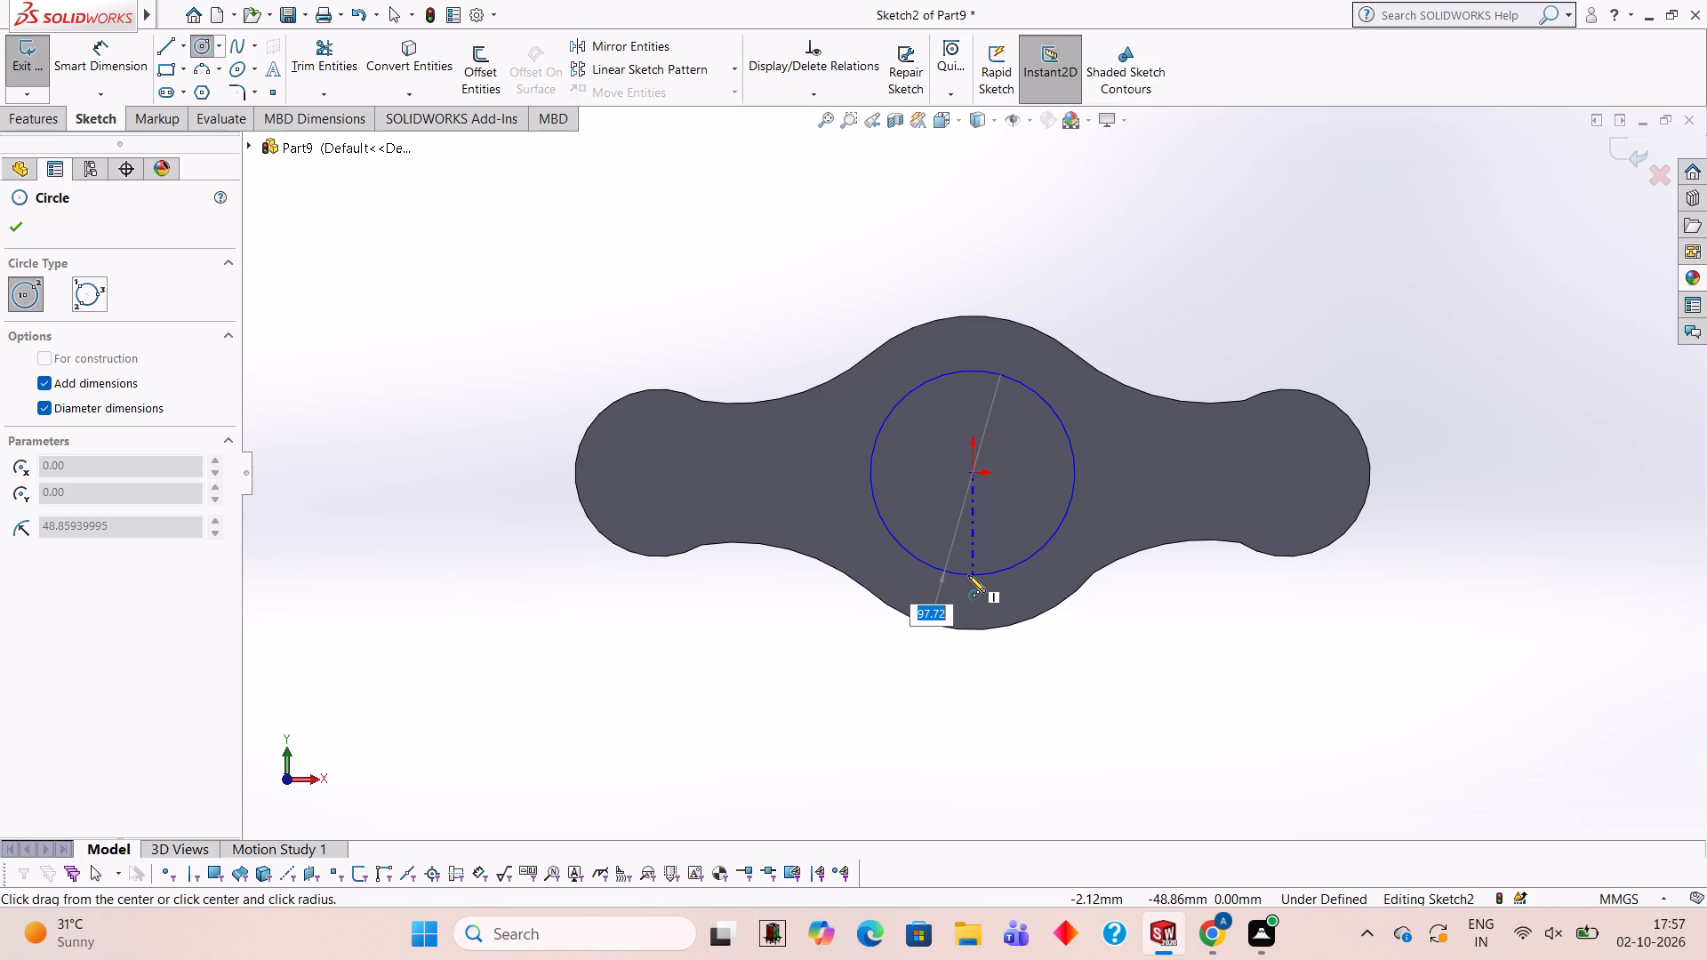
pyautogui.write('120')
pyautogui.press('Return')
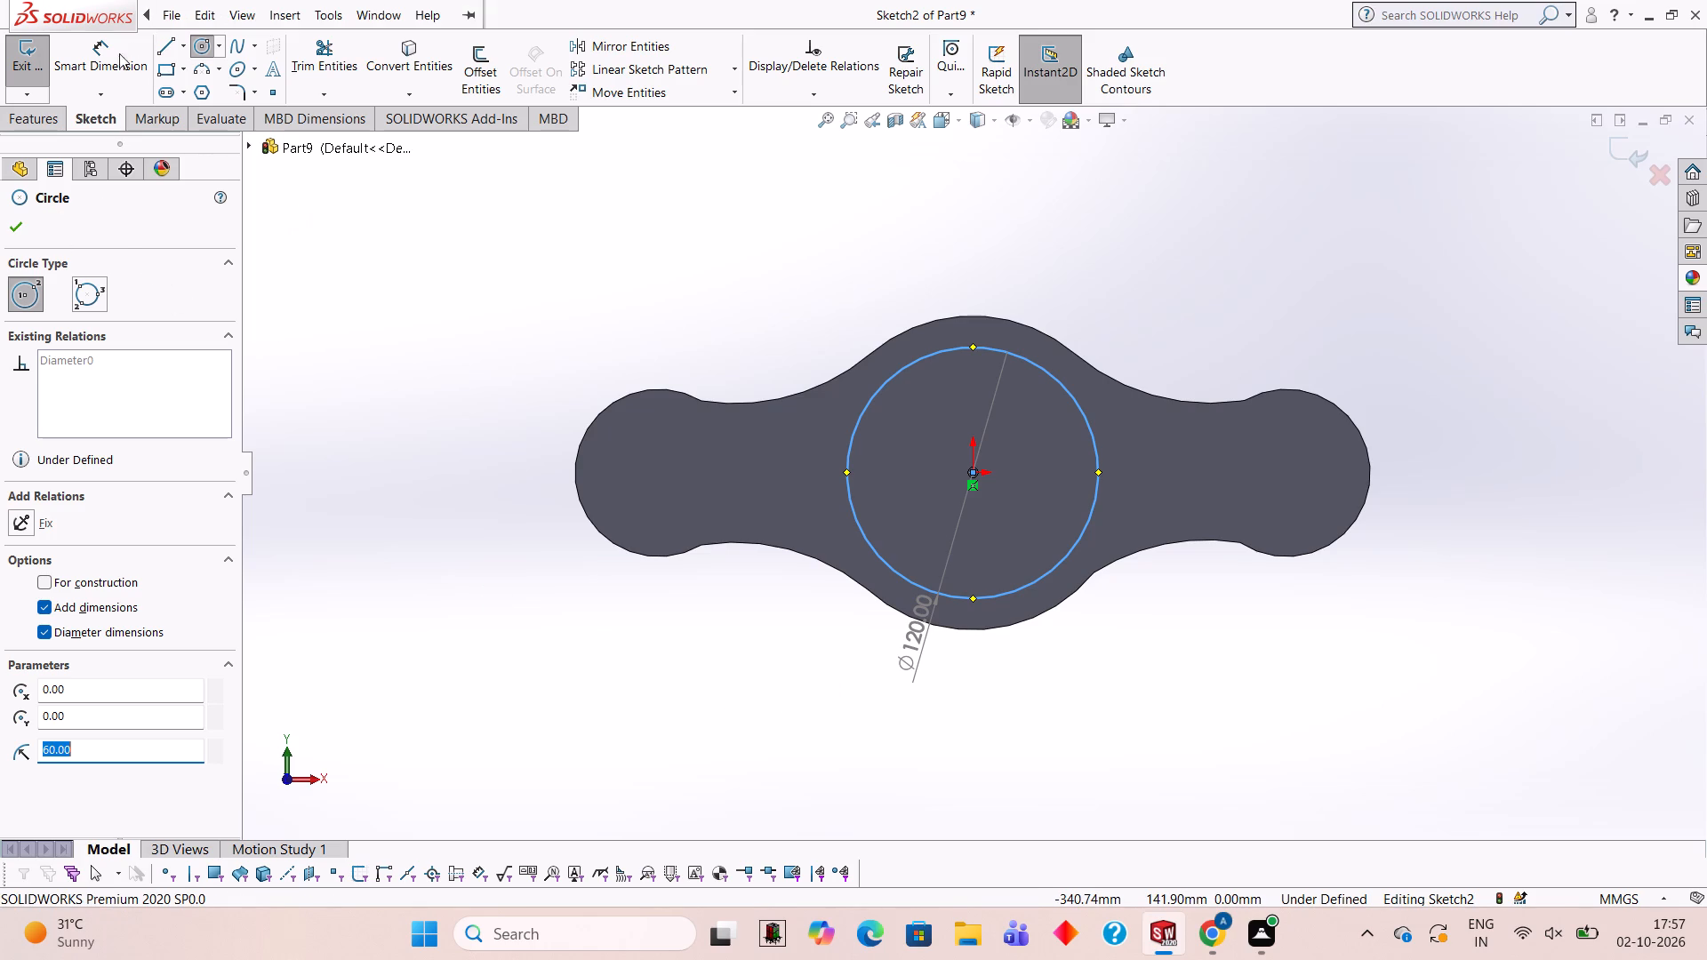
# Add a 120 mm diameter Smart Dimension to the sketched circle, placed outside the plate's lower edge.
pyautogui.moveTo(117, 63); pyautogui.dragTo(125, 66)
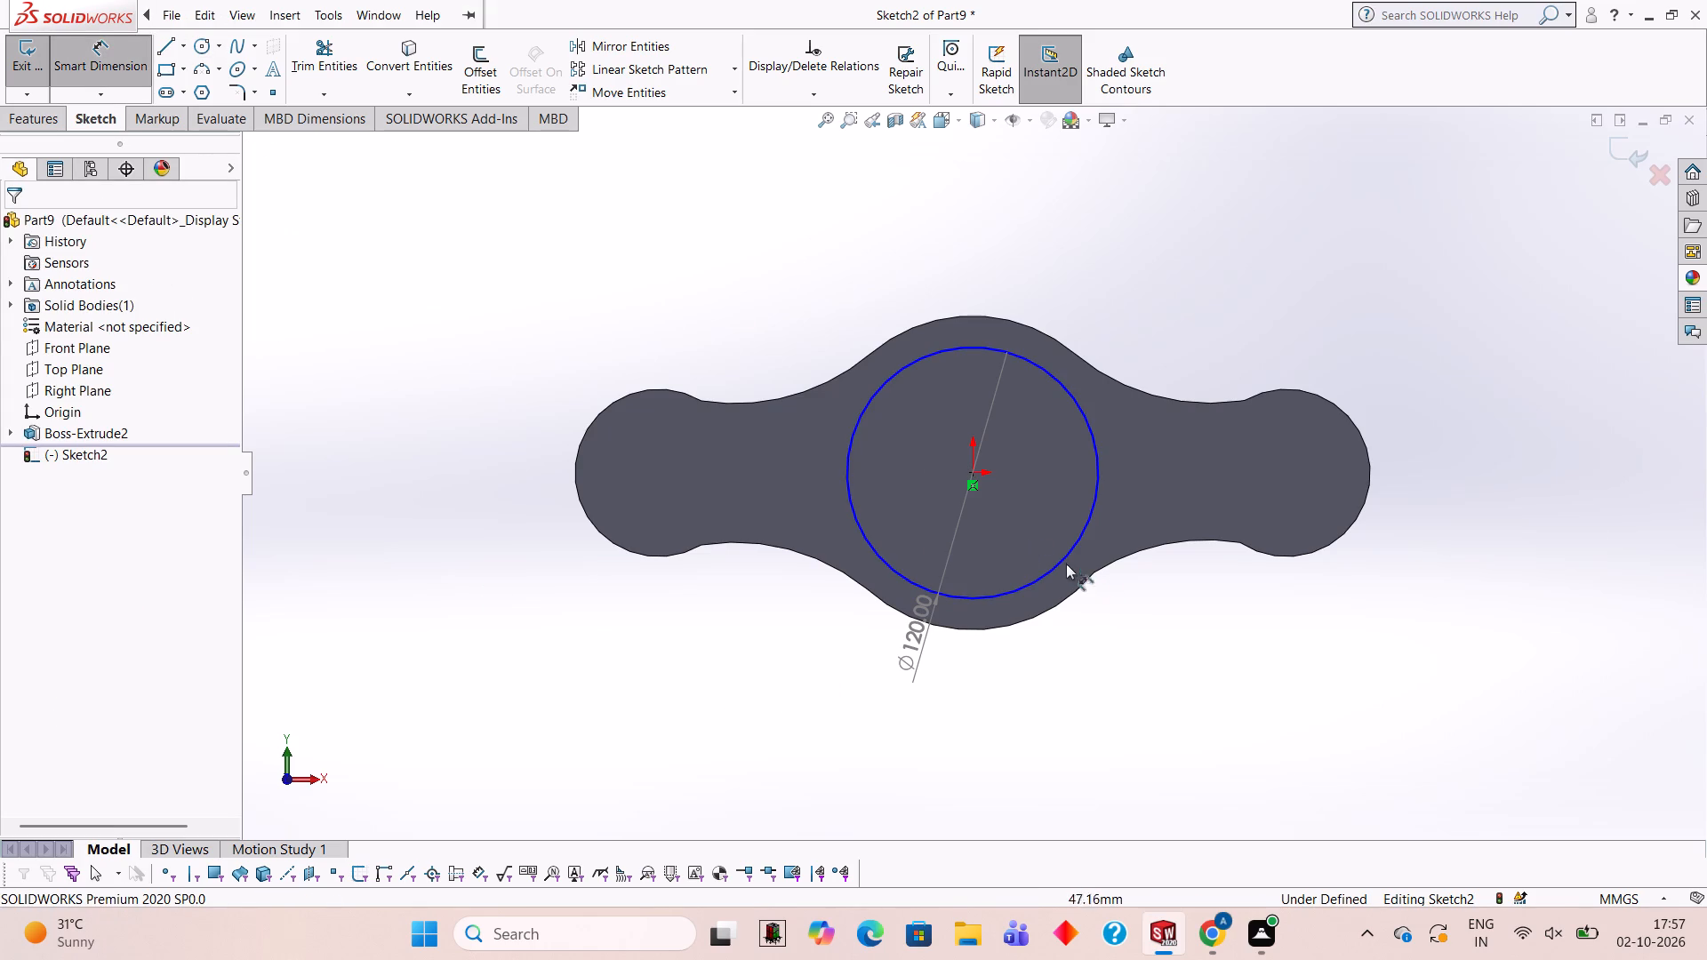
pyautogui.click(1065, 564)
pyautogui.click(1145, 672)
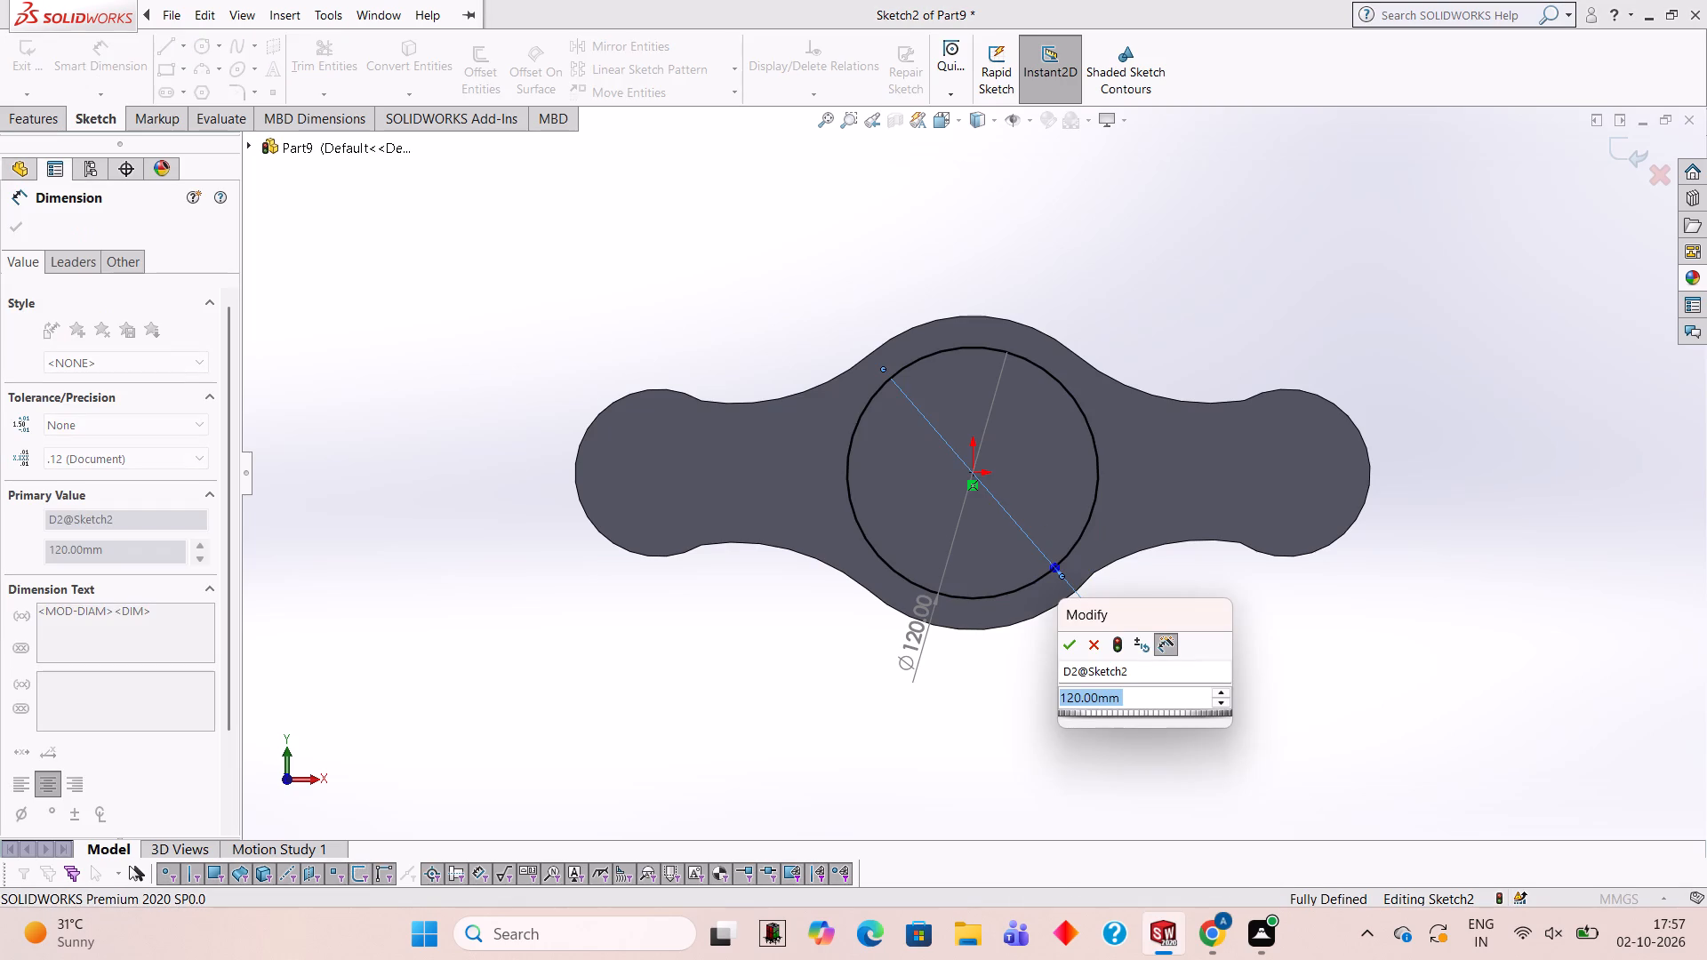
pyautogui.click(1074, 652)
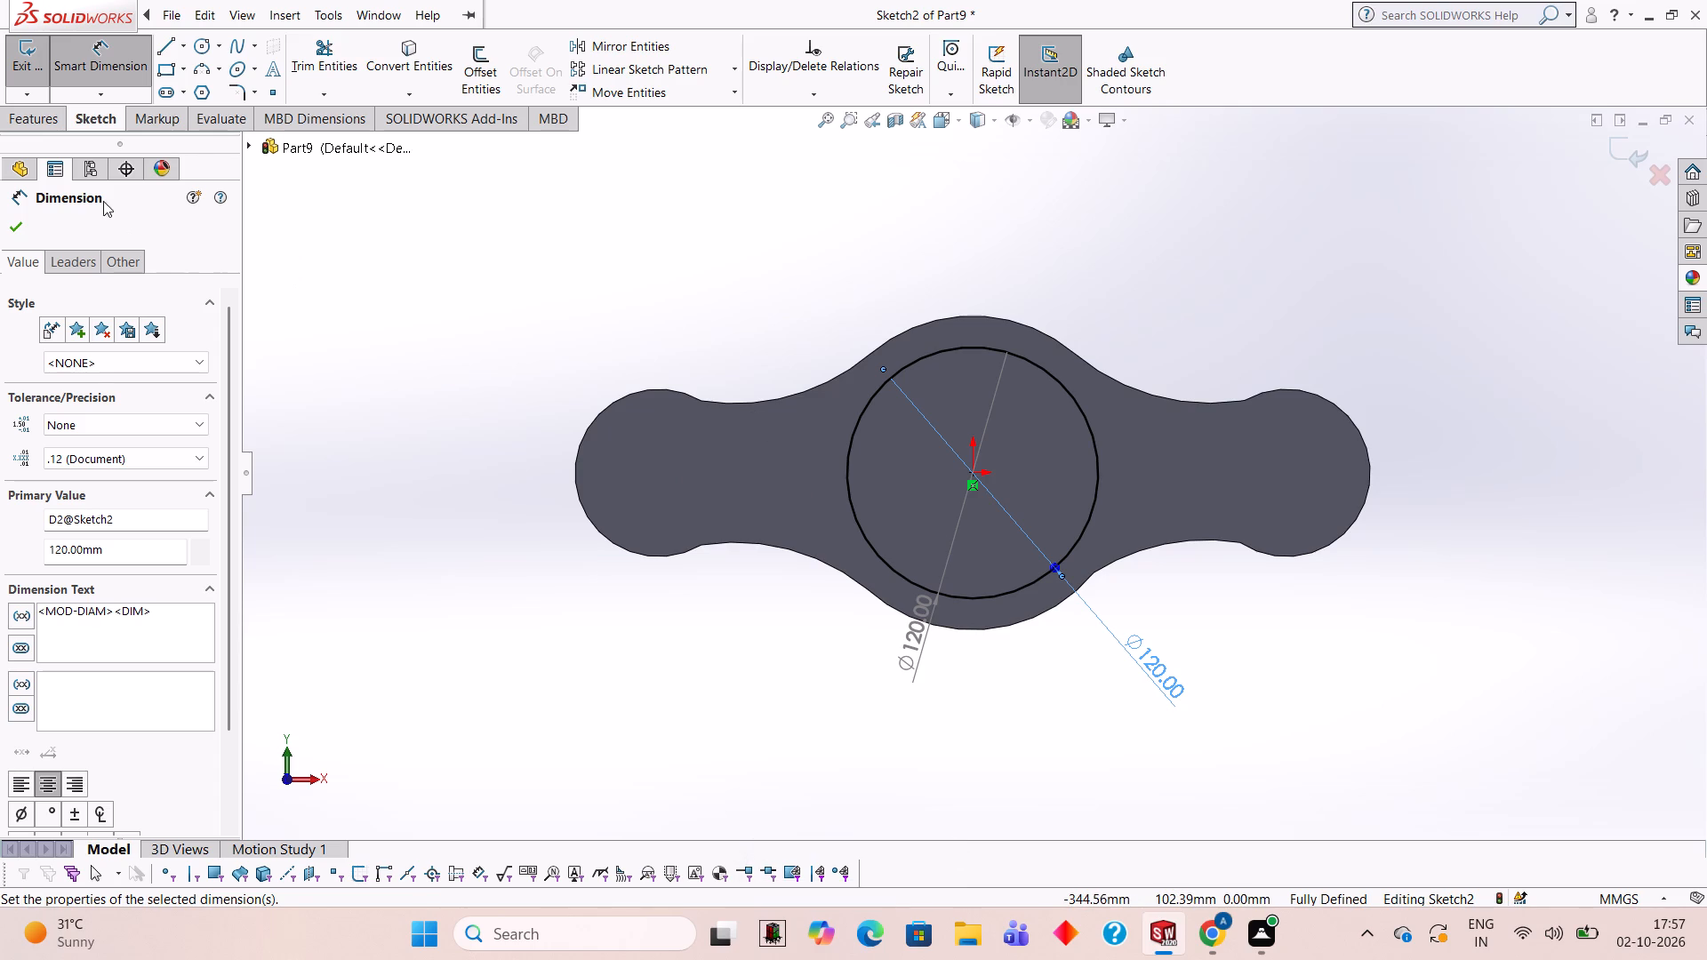
# Extrude the 120 mm circle as a 50 mm blind boss outward from the plate, merged with the body.
pyautogui.click(35, 124)
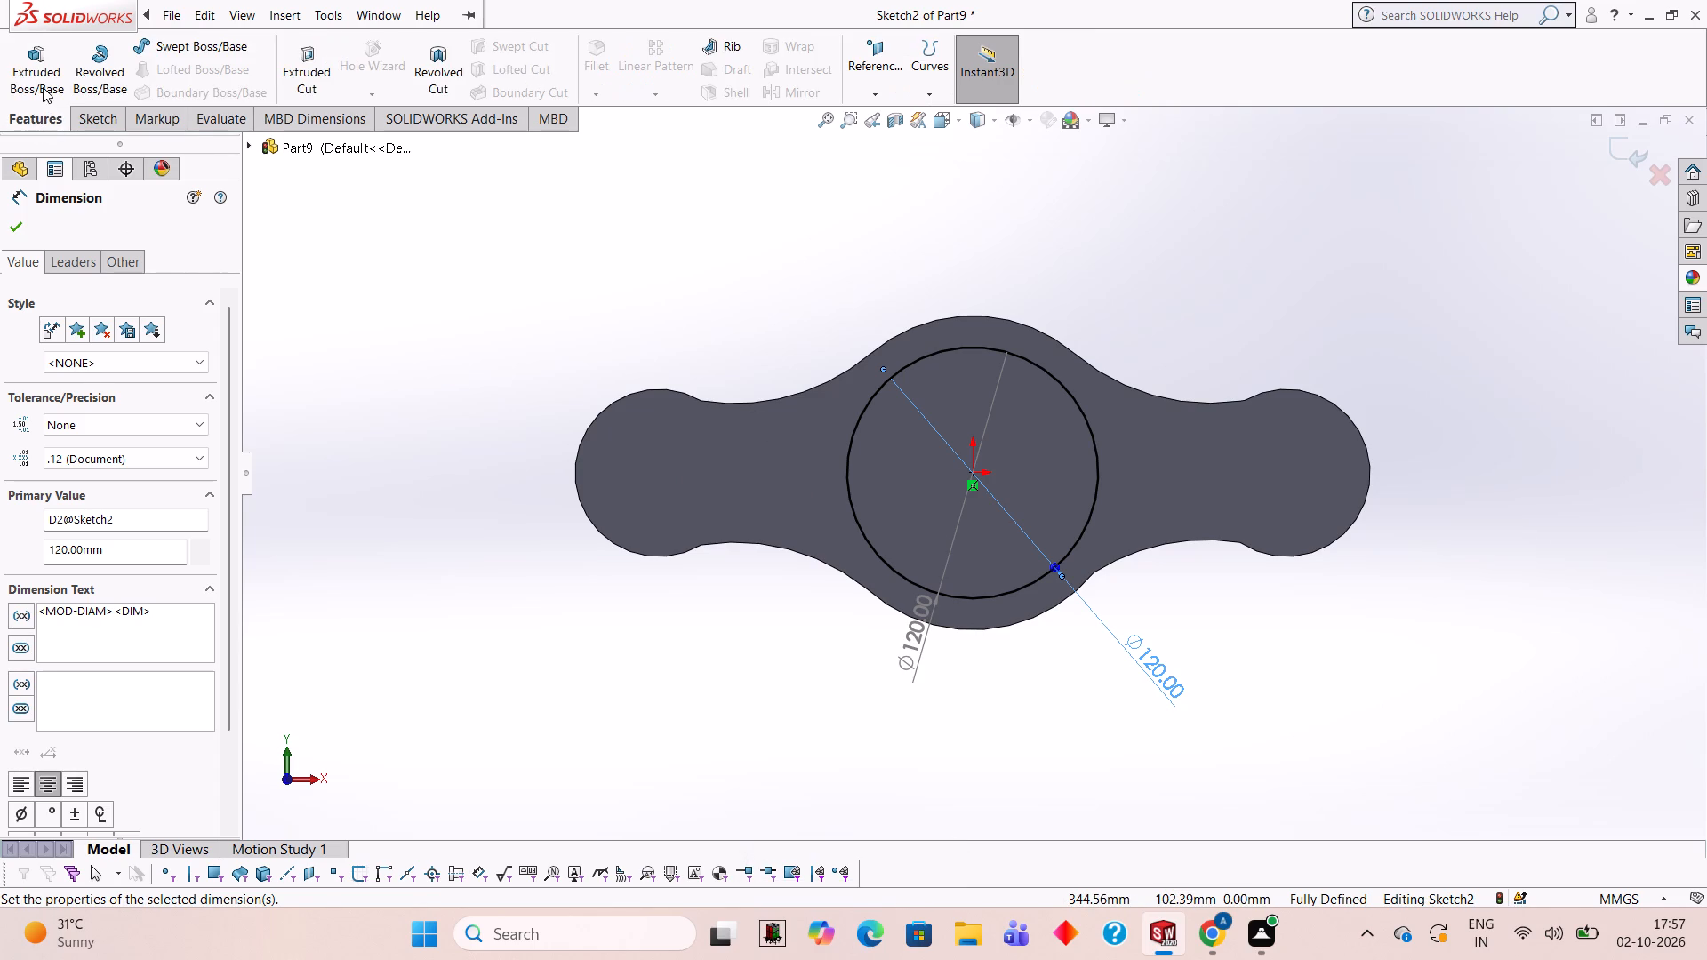
pyautogui.click(43, 87)
pyautogui.moveTo(939, 717); pyautogui.dragTo(926, 419, button='middle')
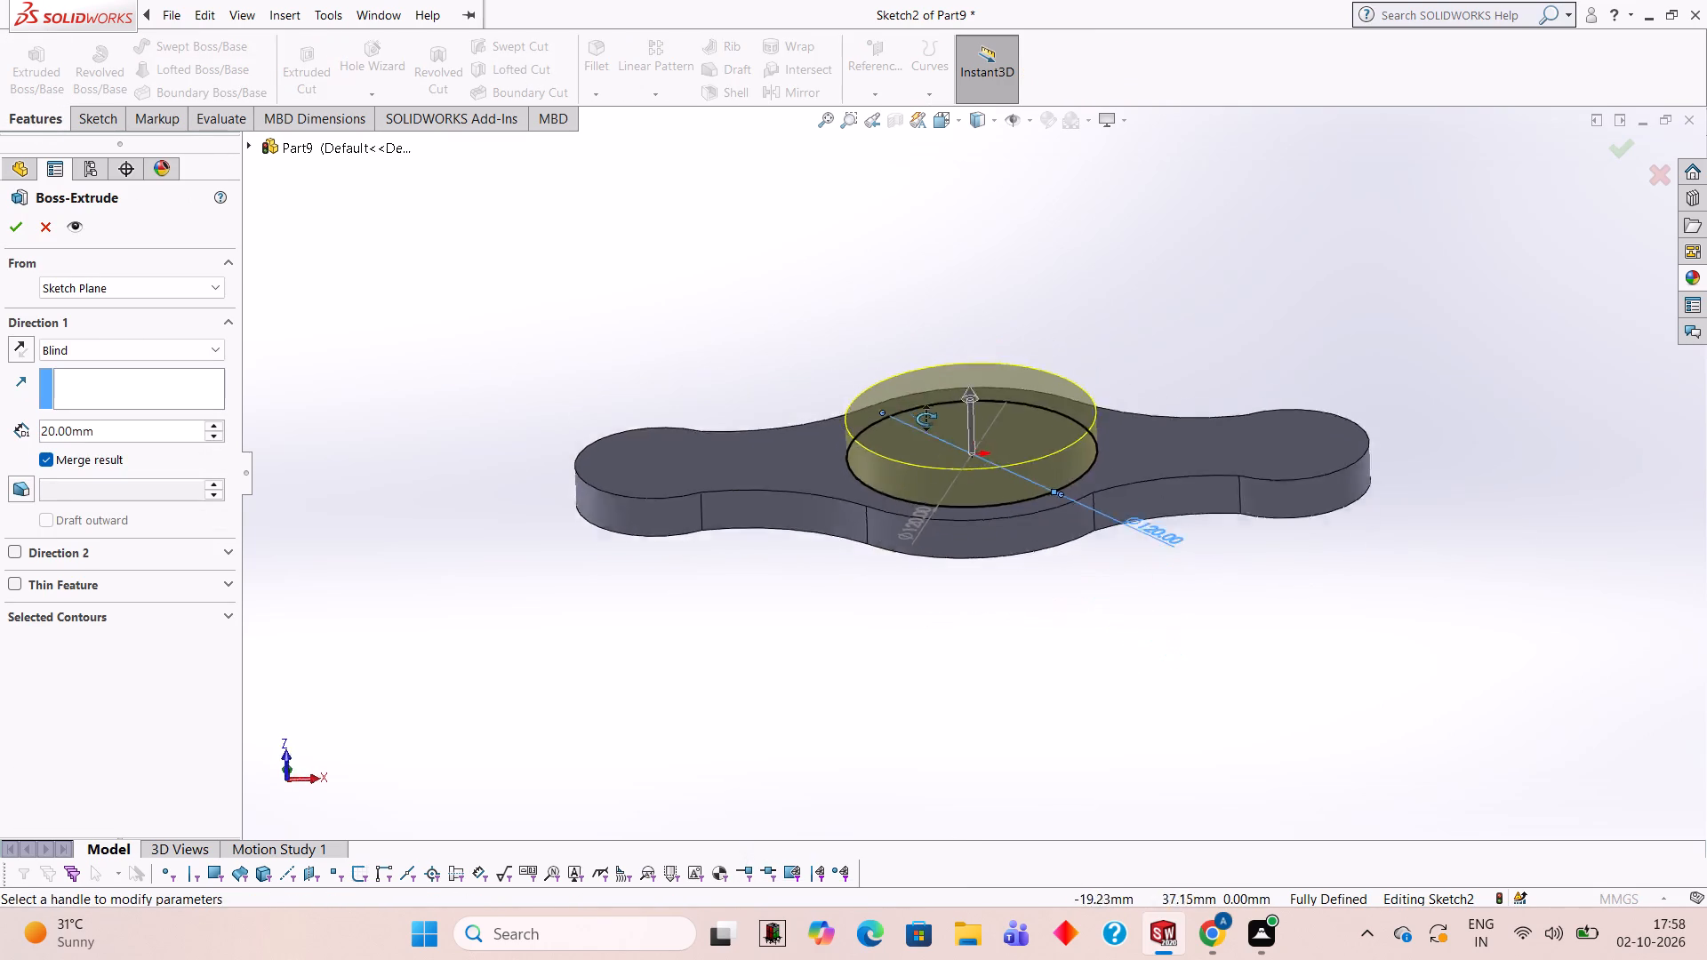
pyautogui.moveTo(926, 419); pyautogui.dragTo(920, 395, button='middle')
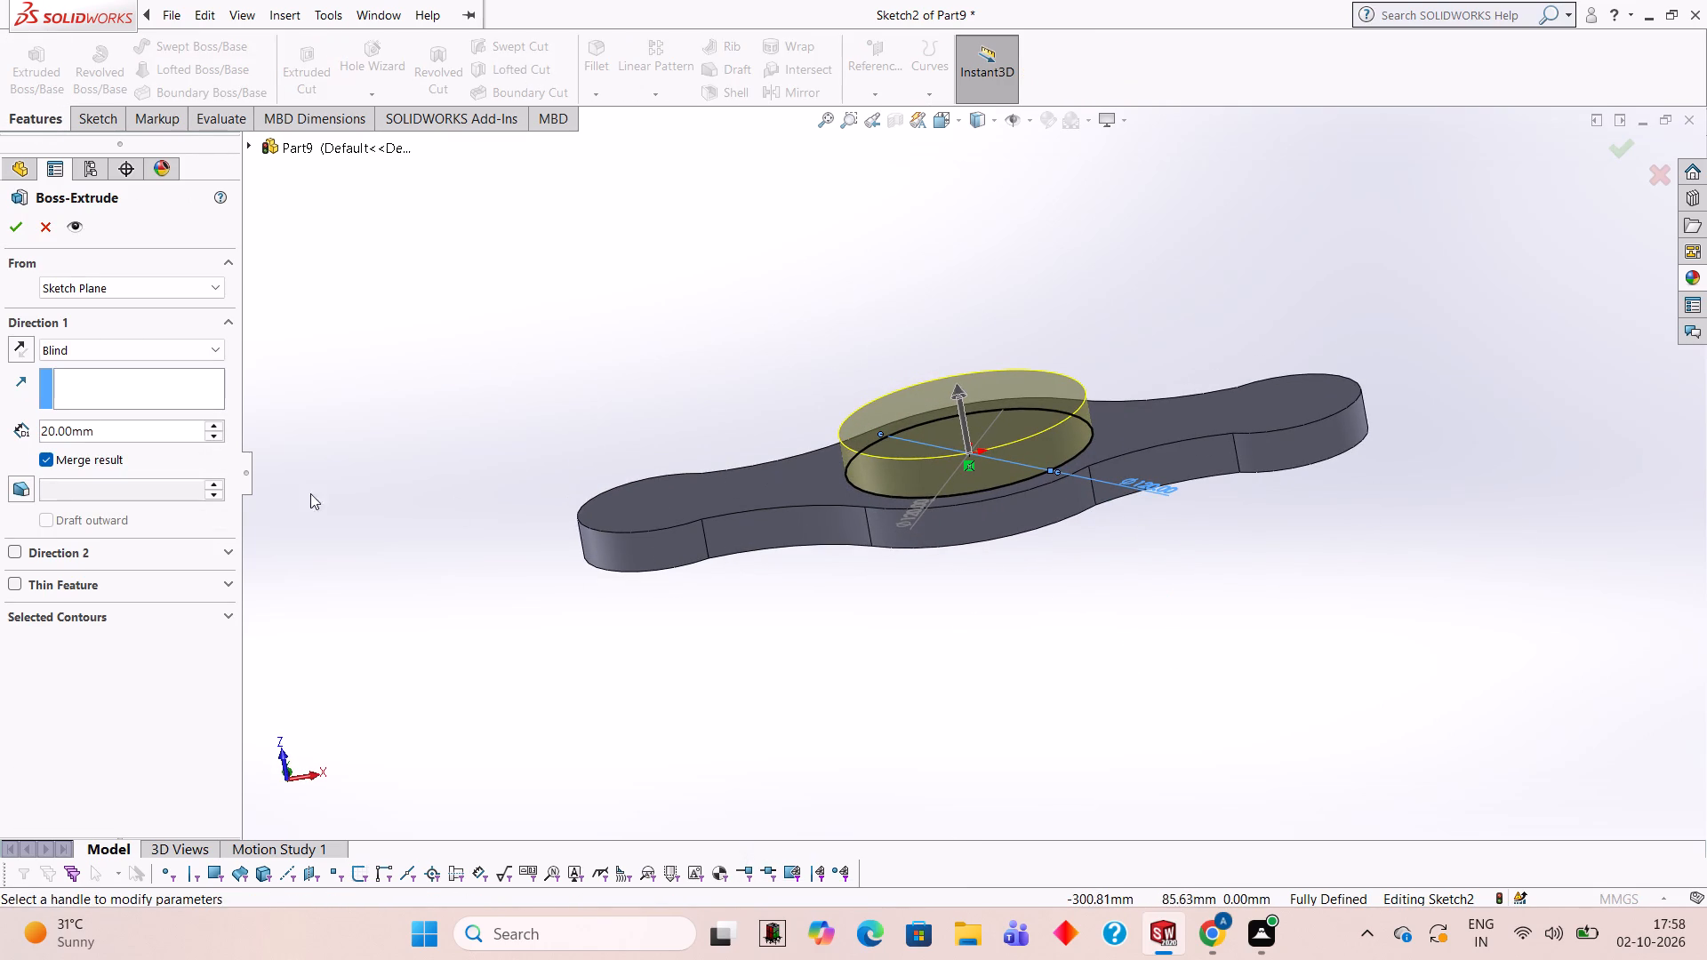
pyautogui.click(164, 428)
pyautogui.press('BackSpace')
pyautogui.press('BackSpace')
pyautogui.press('BackSpace')
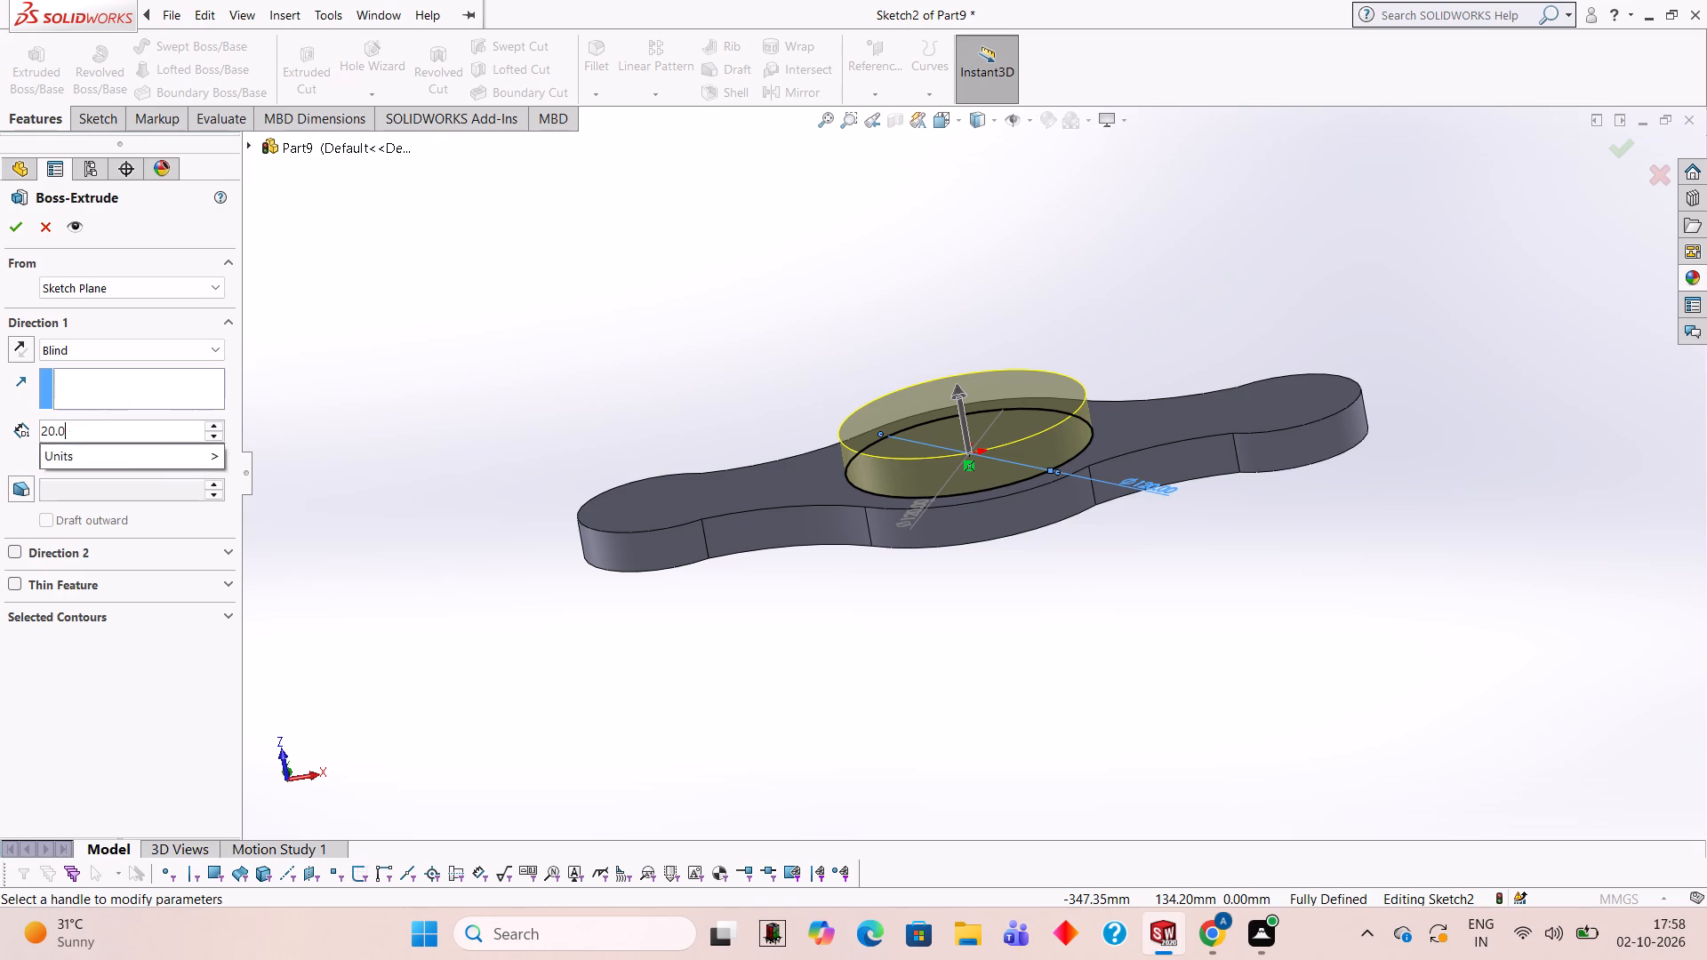
pyautogui.press('BackSpace')
pyautogui.press('BackSpace')
pyautogui.press('BackSpace')
pyautogui.press('BackSpace')
pyautogui.write('50')
pyautogui.press('Return')
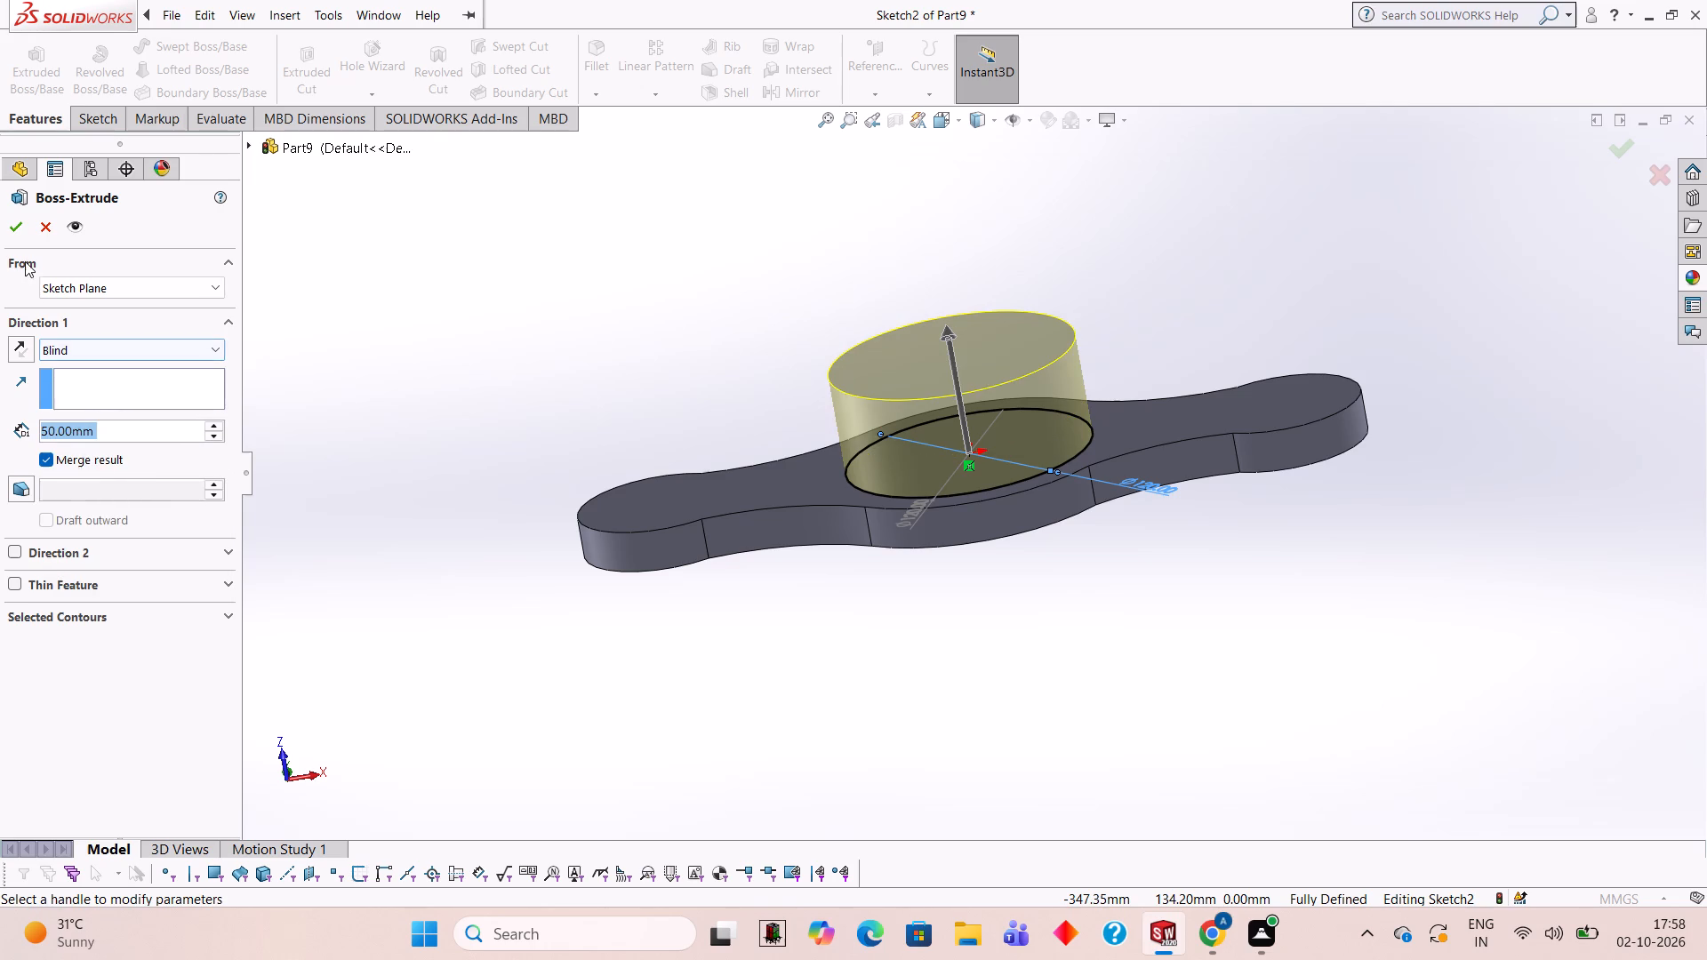
pyautogui.click(13, 228)
pyautogui.click(545, 415)
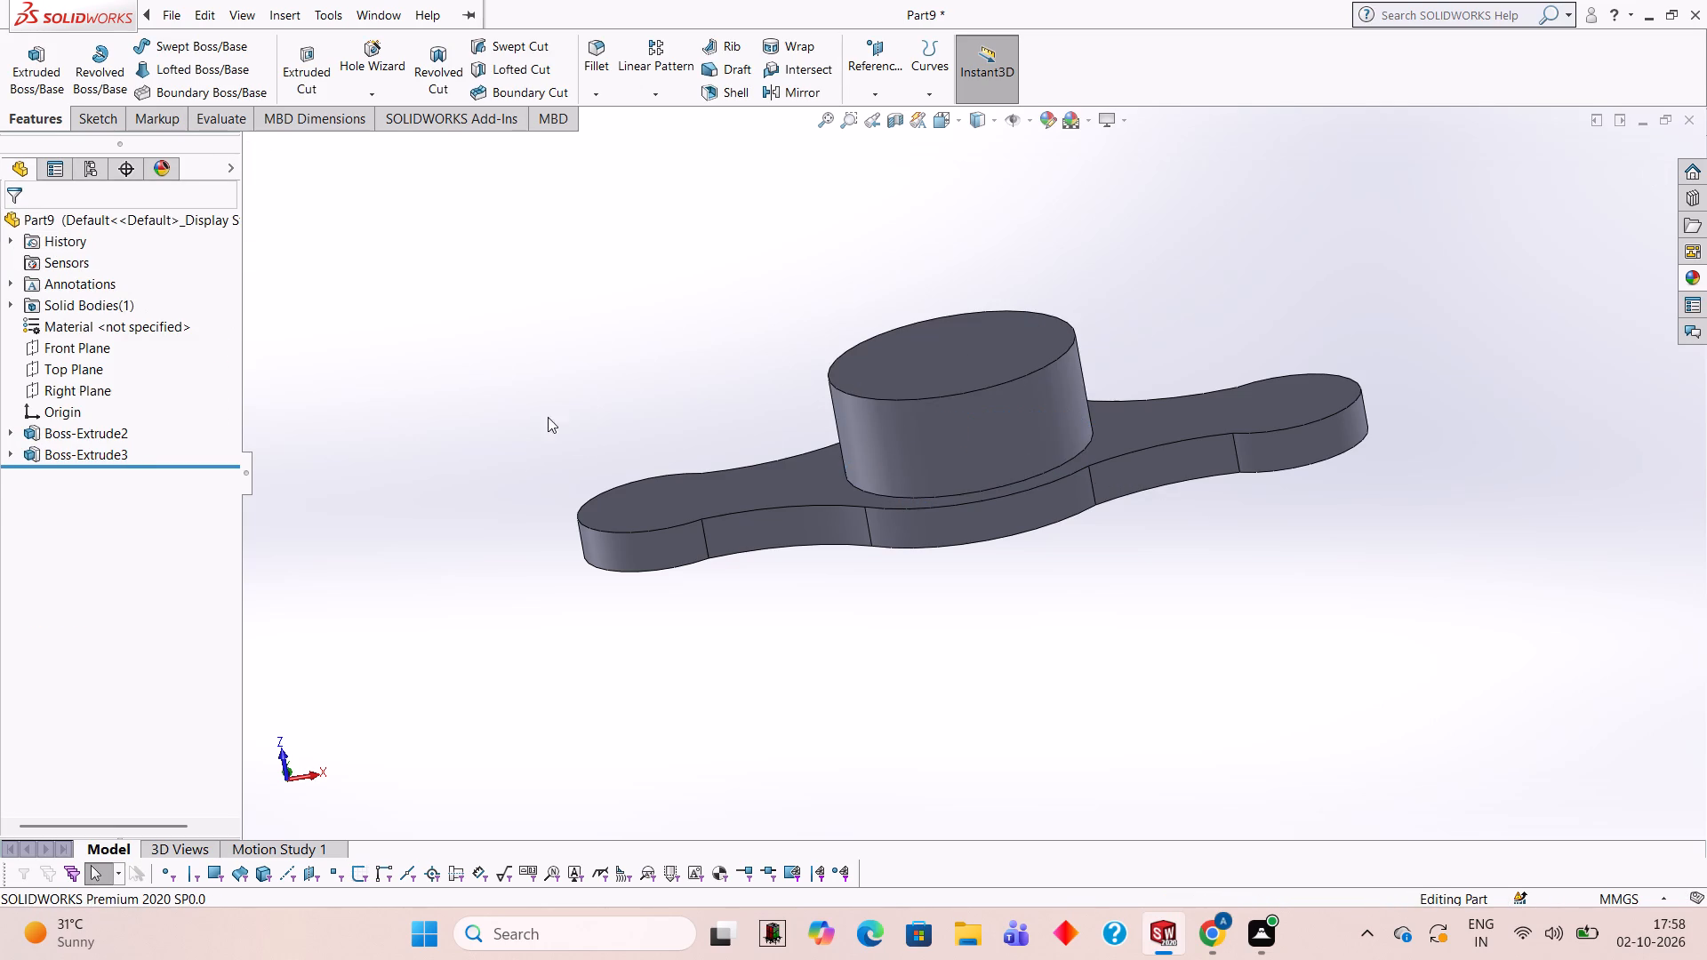
# Start a sketch on the cylindrical boss's end face and draw a 100 mm diameter circle centred on the origin.
pyautogui.moveTo(739, 248); pyautogui.dragTo(1071, 699, button='middle')
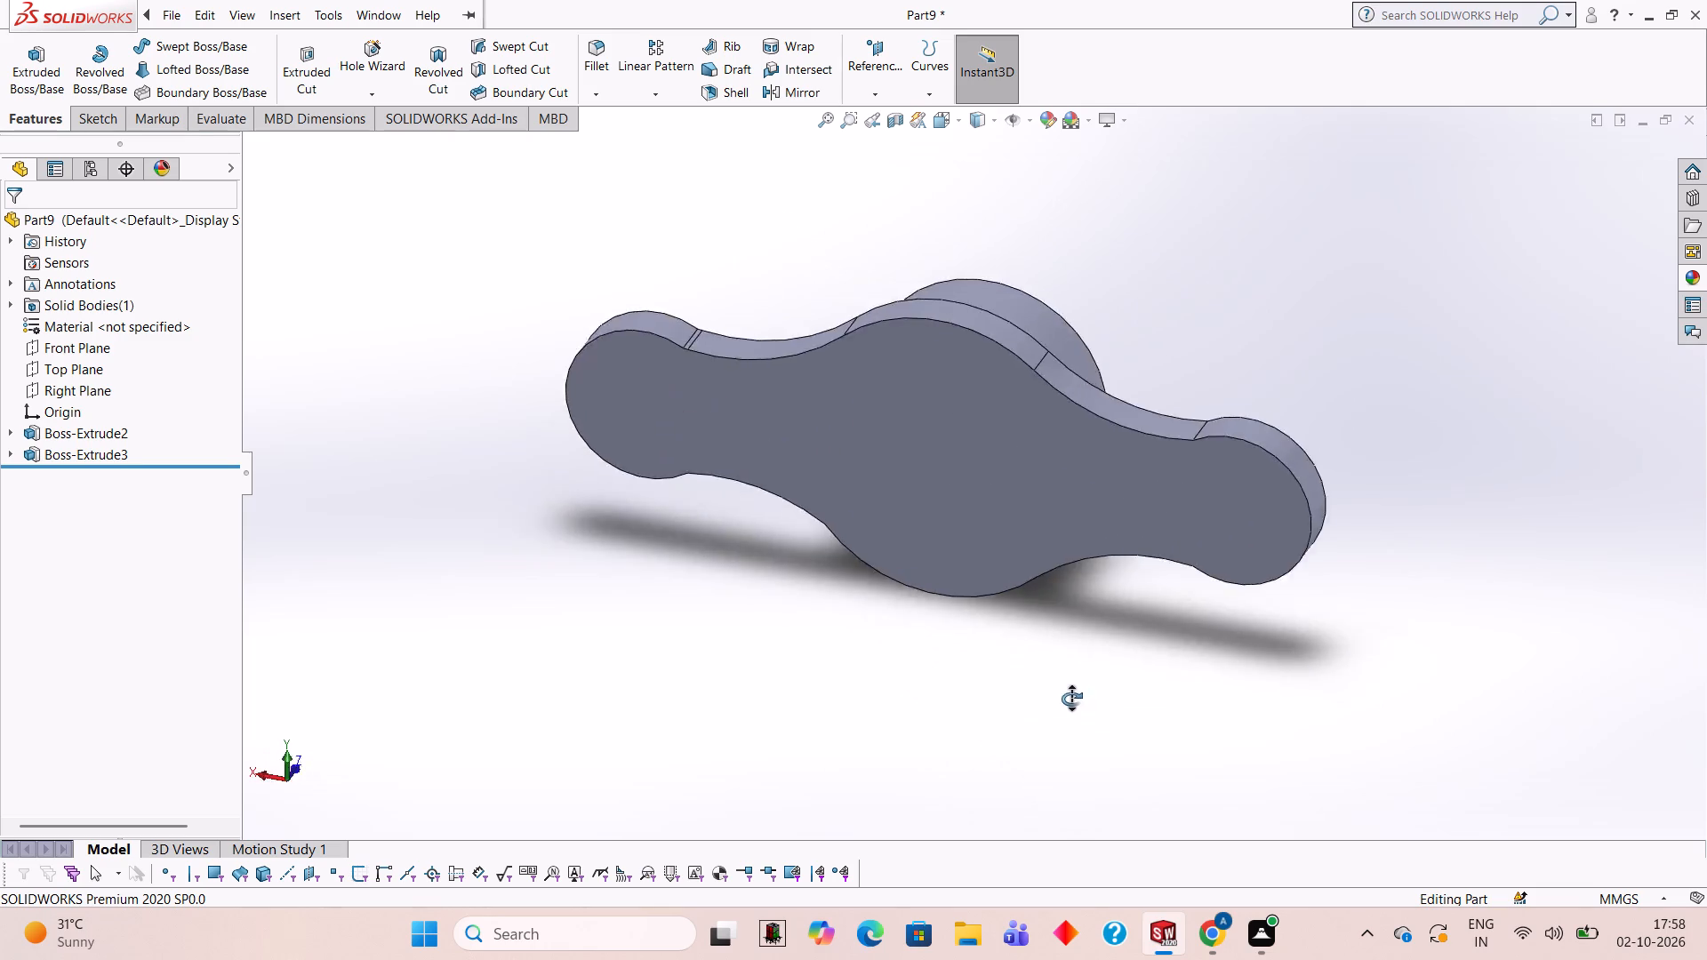
pyautogui.moveTo(1071, 699); pyautogui.dragTo(748, 581, button='middle')
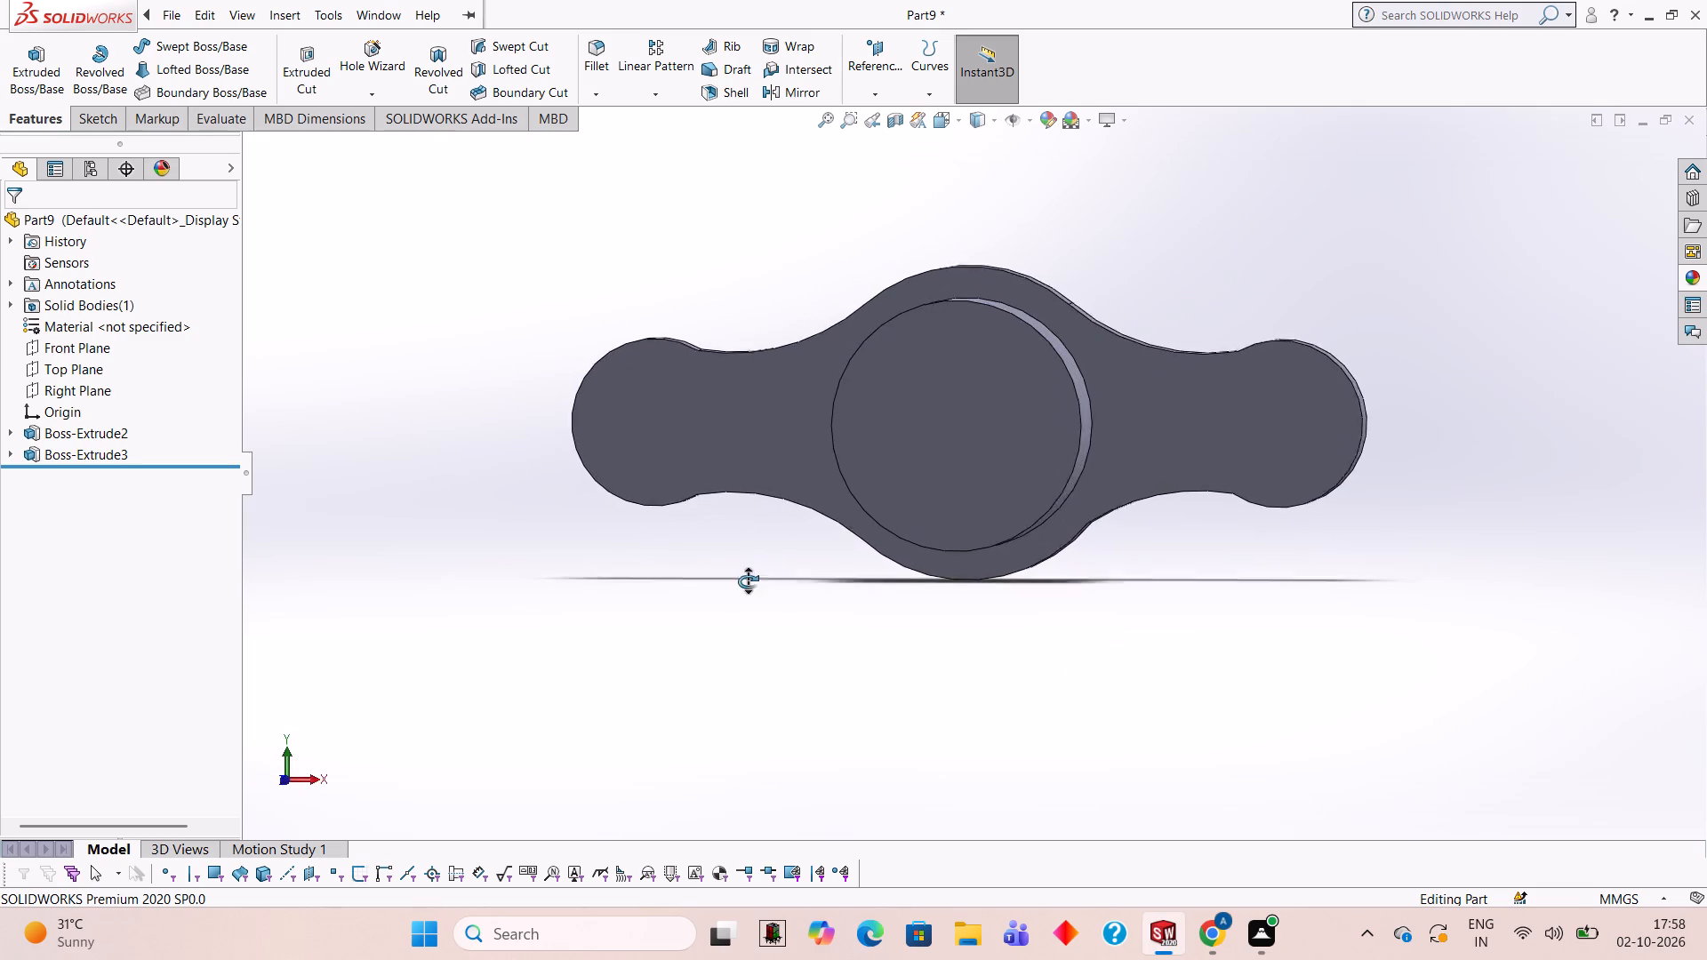
pyautogui.moveTo(748, 581); pyautogui.dragTo(757, 564, button='middle')
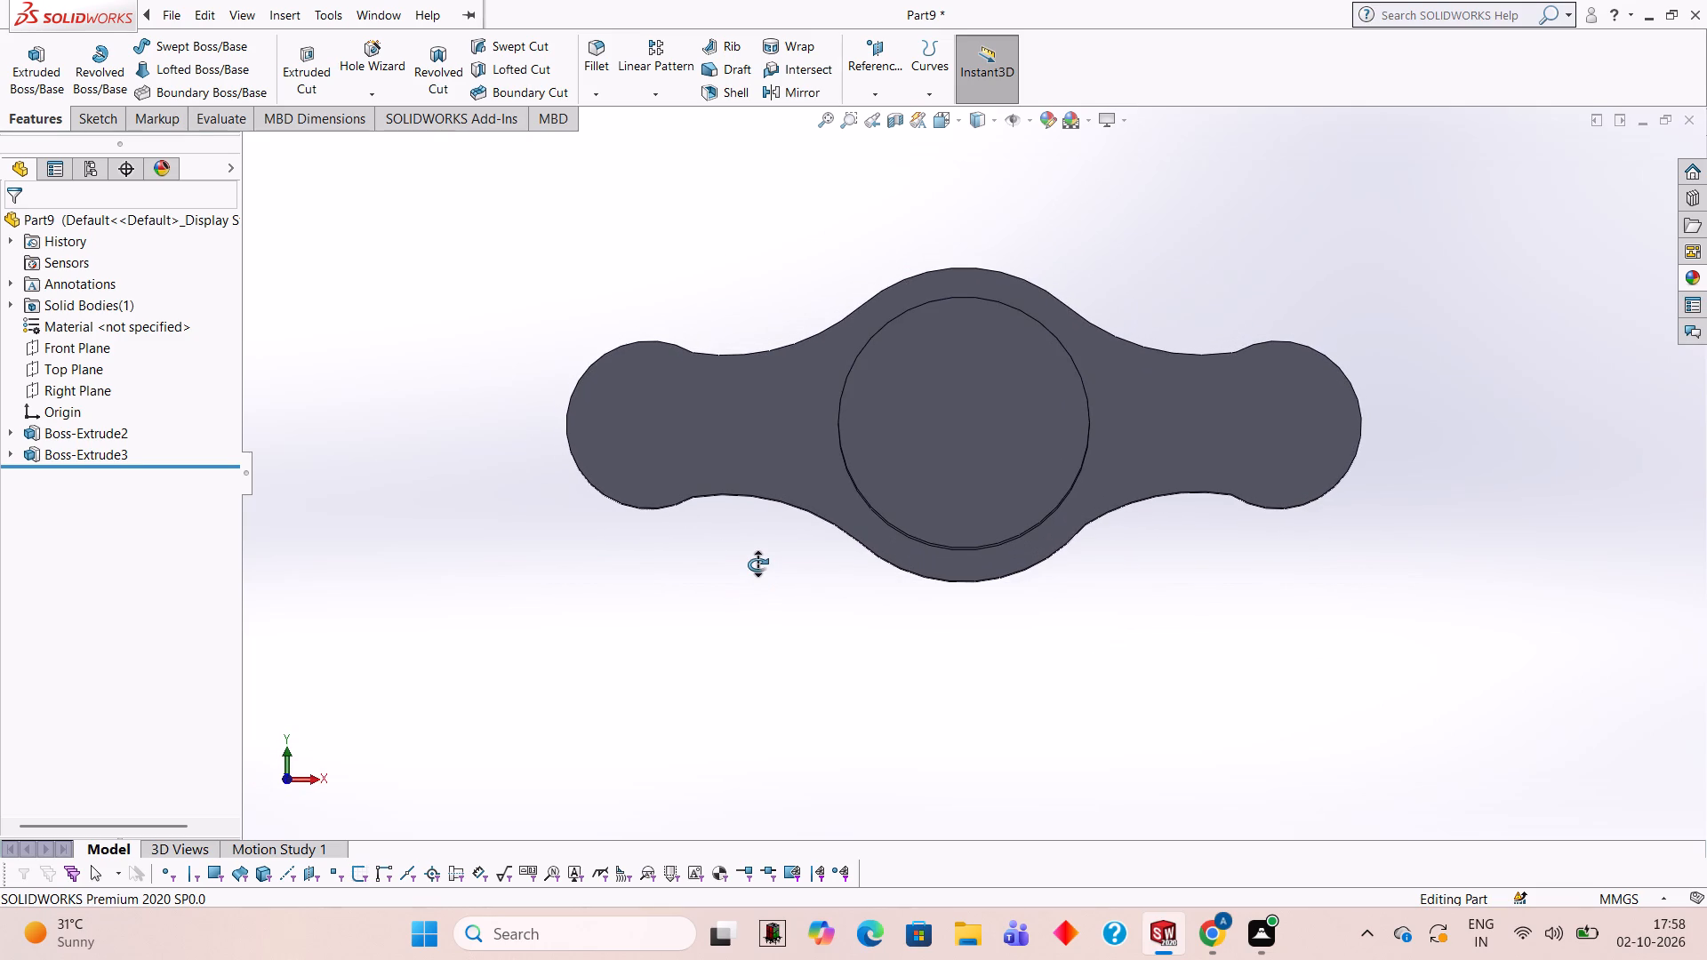
pyautogui.moveTo(757, 564); pyautogui.dragTo(762, 569, button='middle')
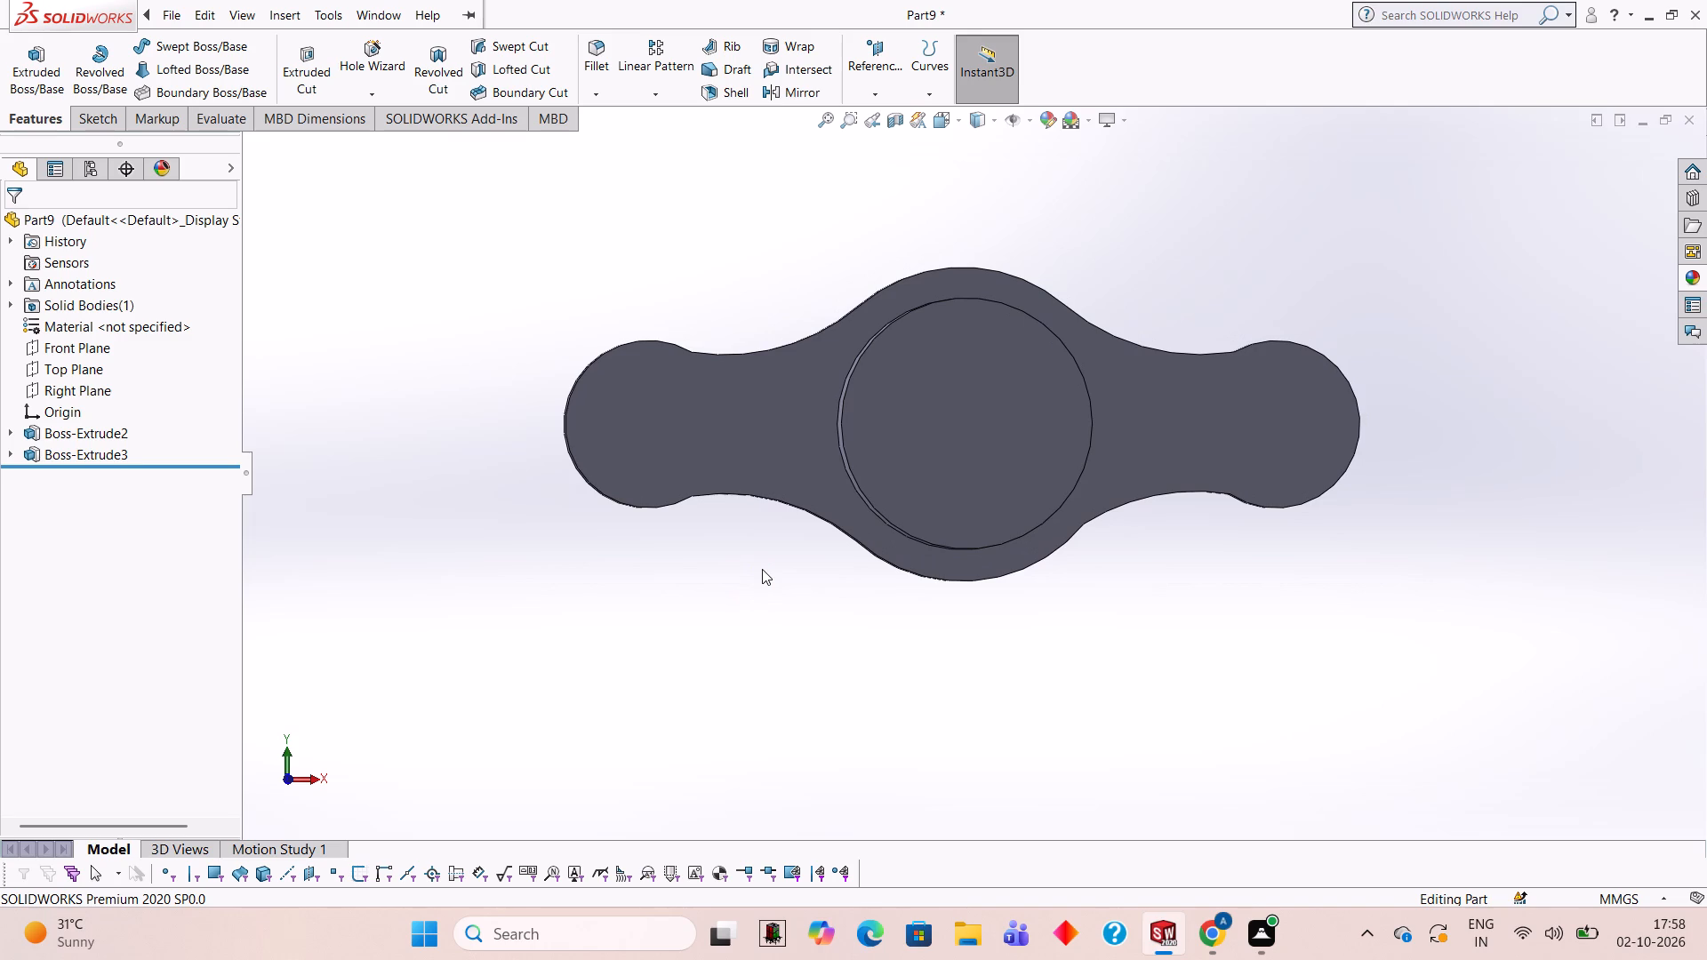
pyautogui.click(1000, 441)
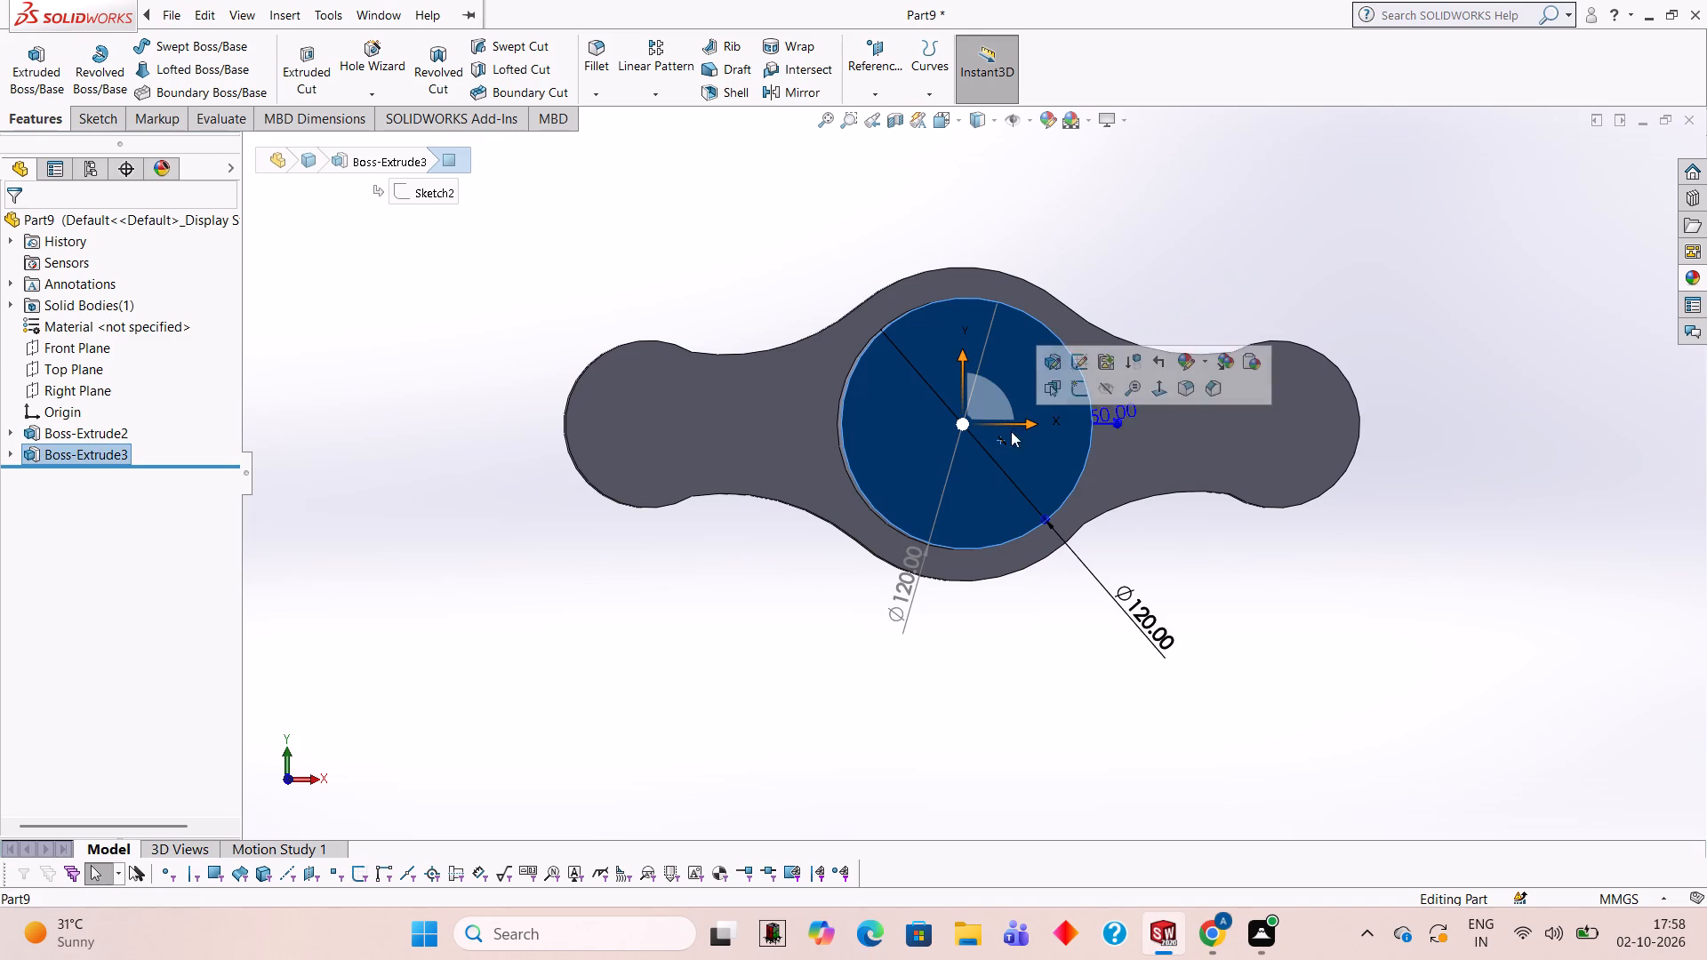
pyautogui.click(1071, 390)
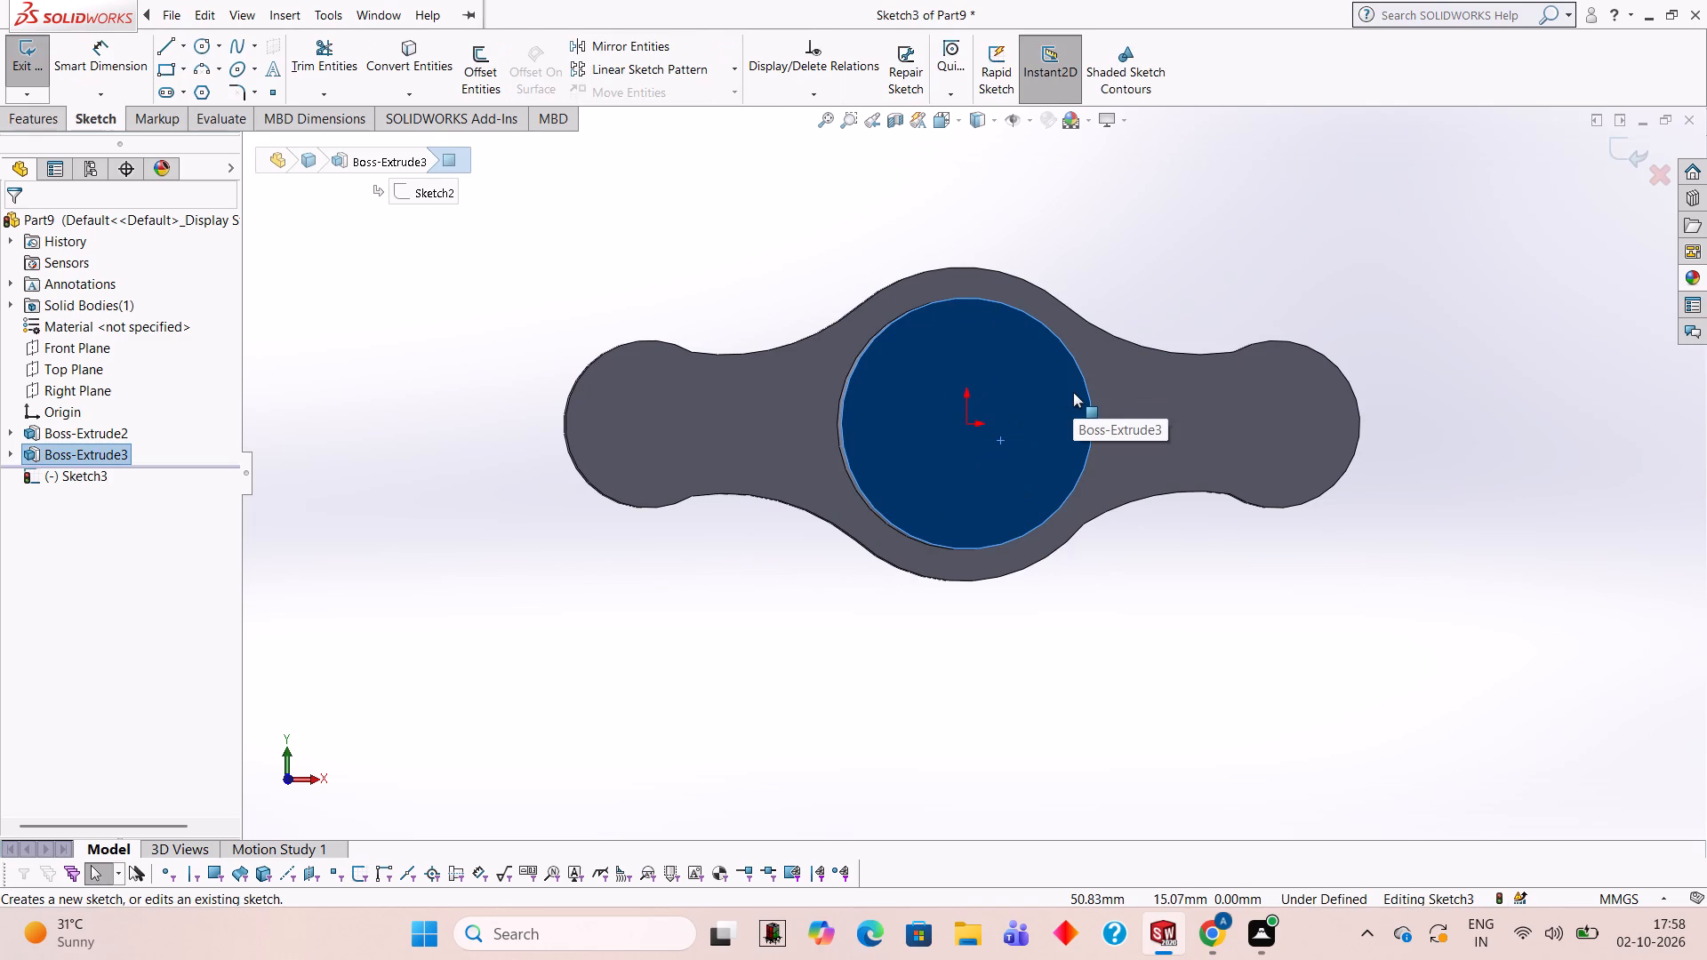
pyautogui.hotkey('ctrl', '8')
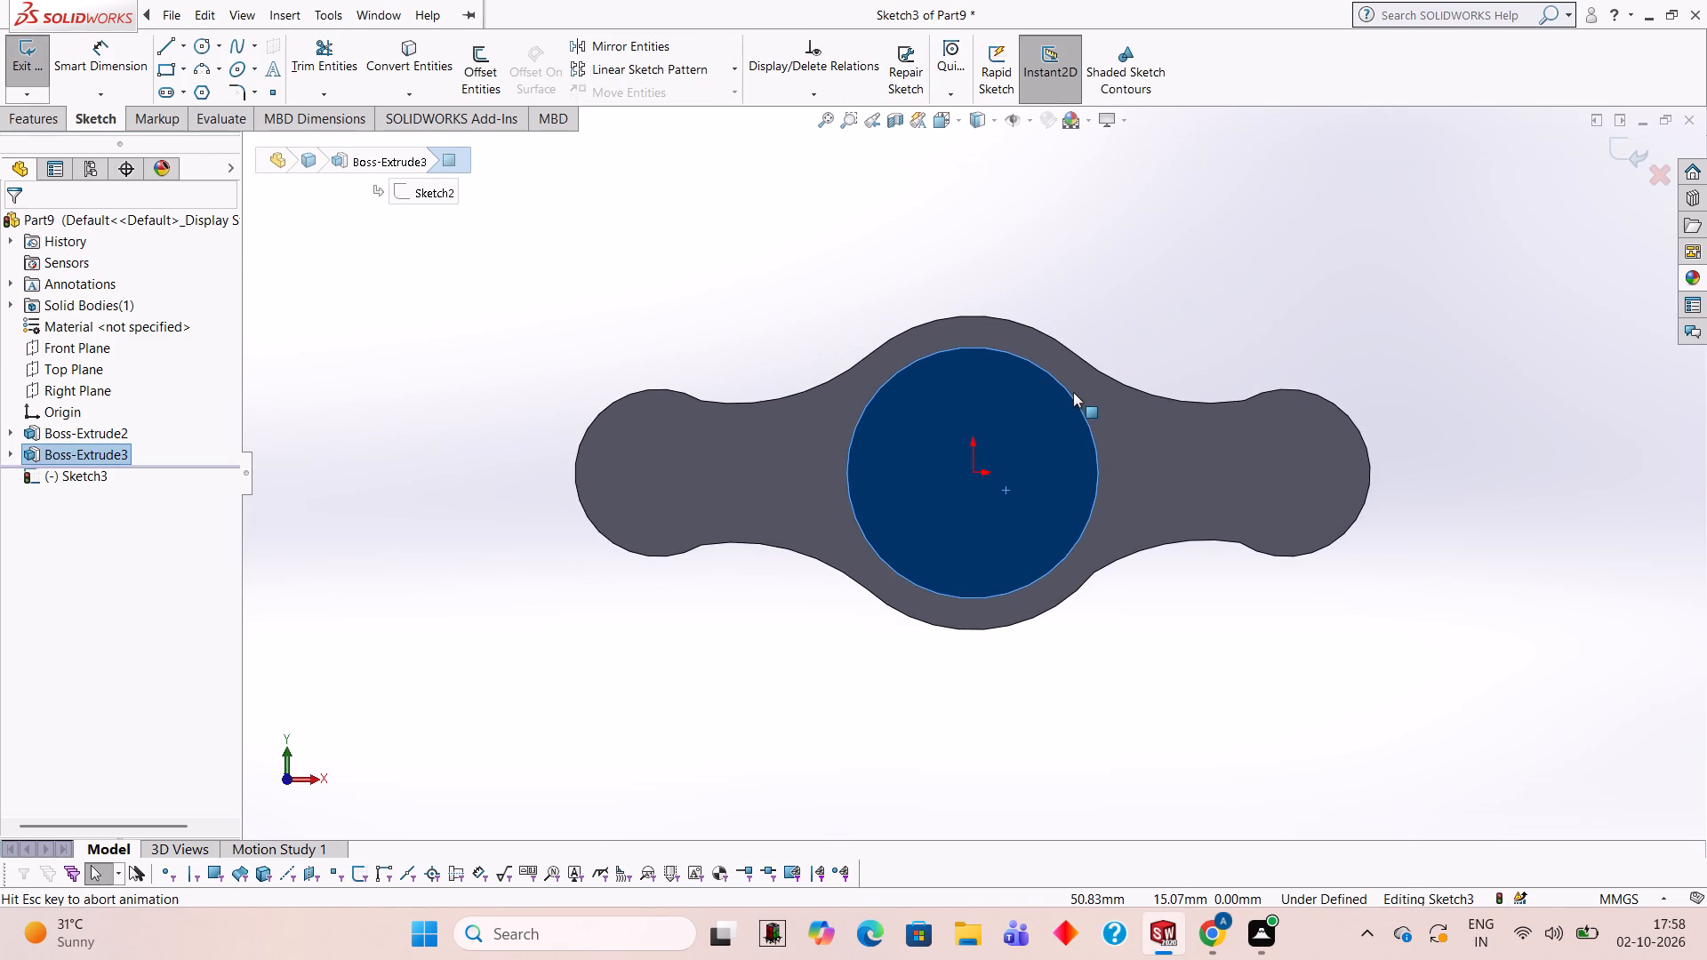
pyautogui.click(204, 38)
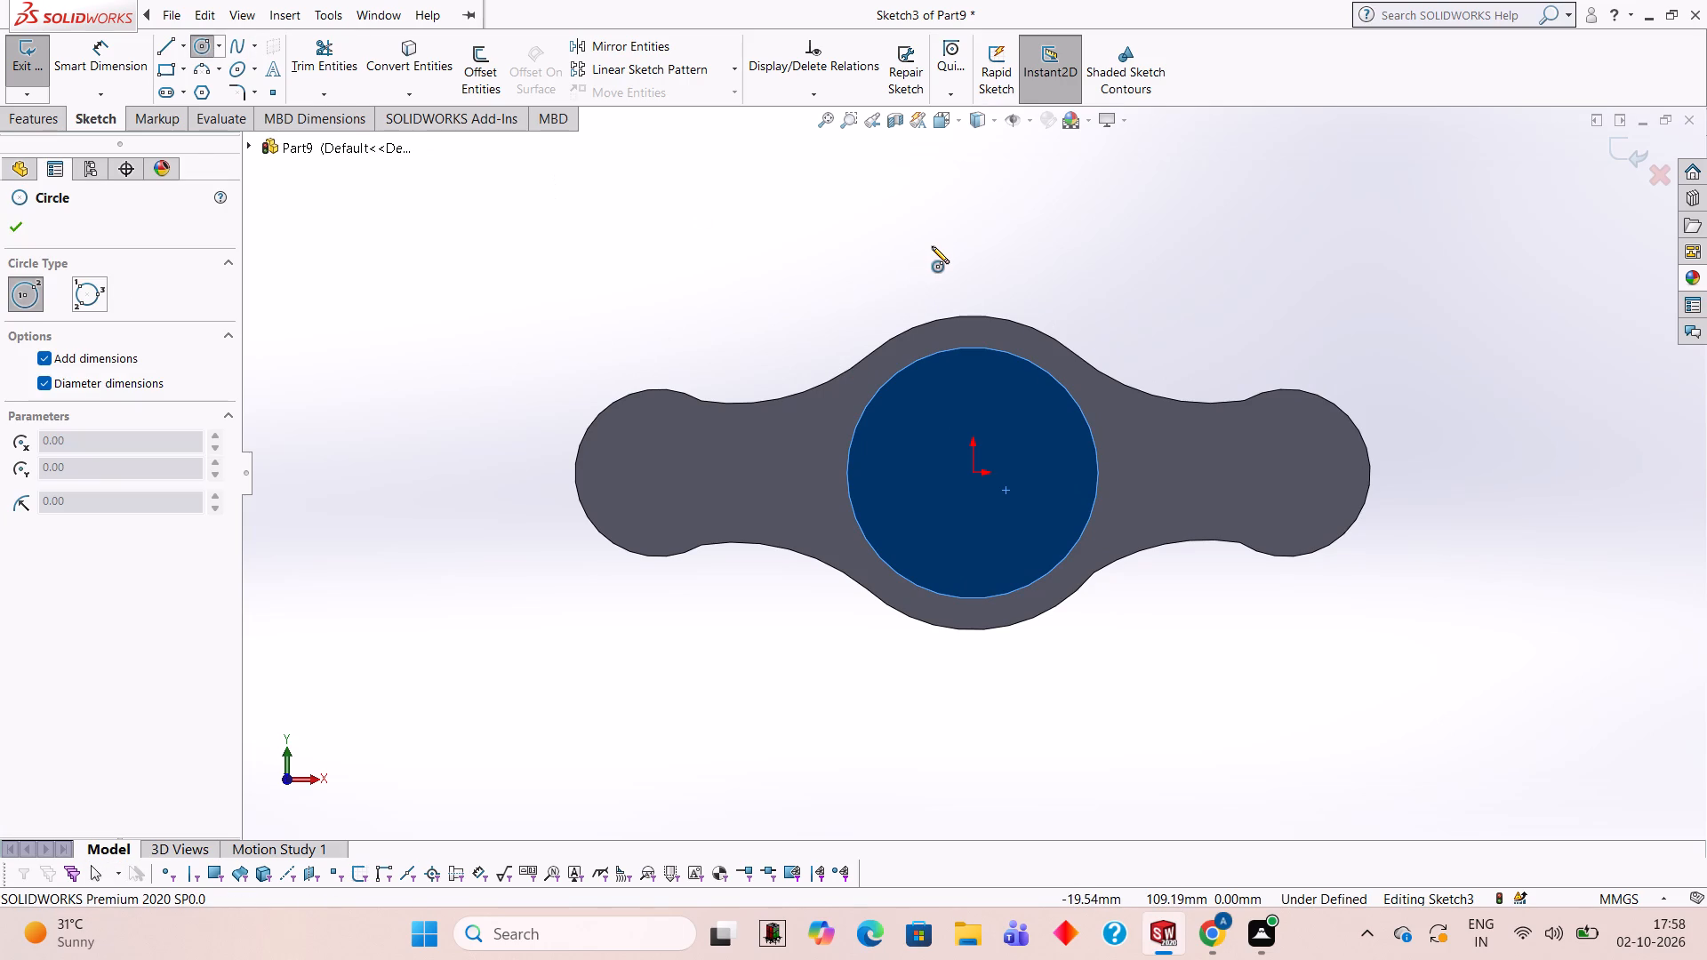
pyautogui.click(974, 473)
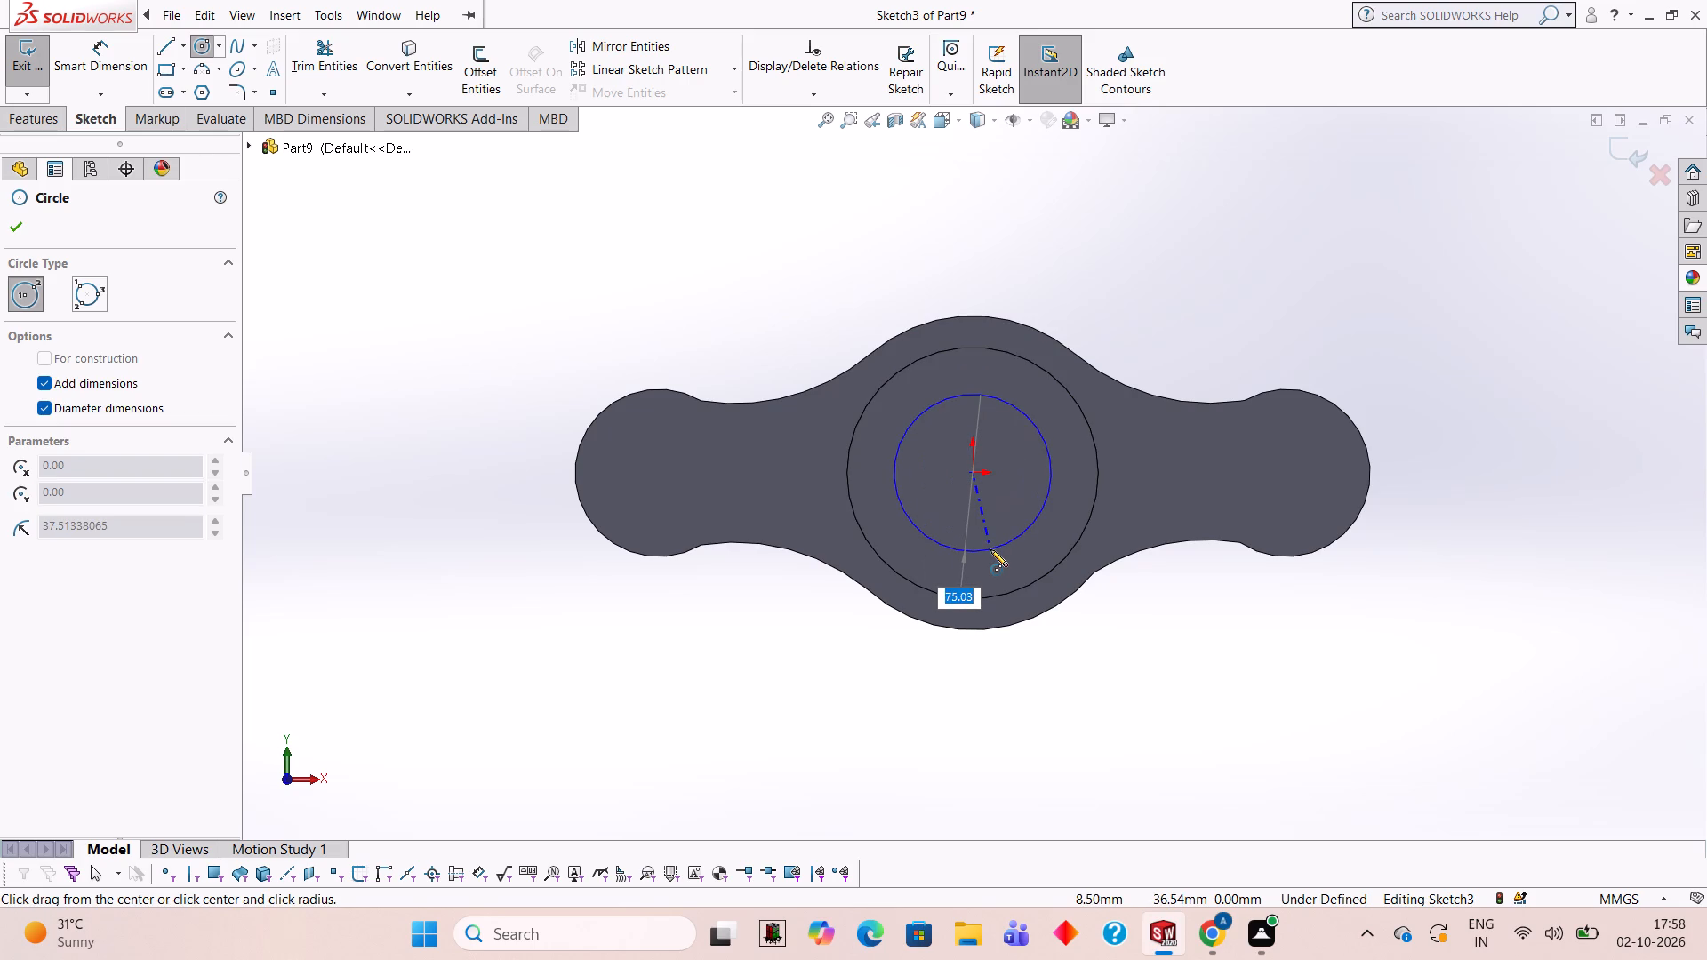
pyautogui.write('100')
pyautogui.press('Return')
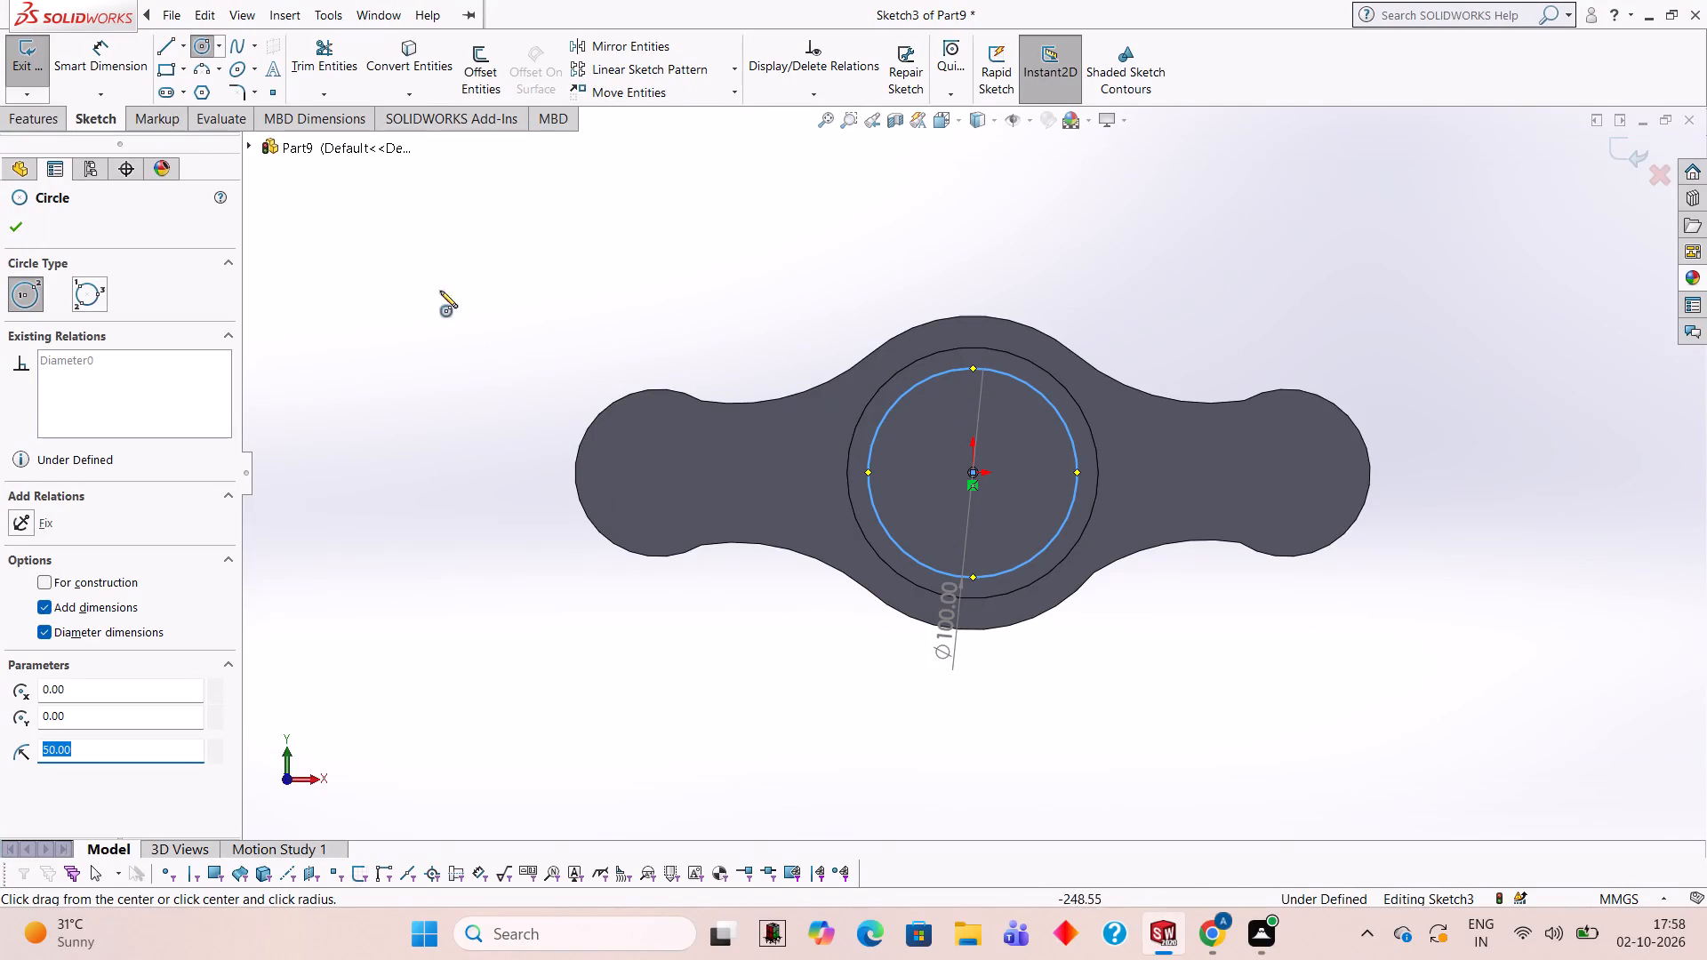
# Cut-extrude the 100 mm circle 70 mm blind through the boss and plate, and inspect the bore.
pyautogui.click(45, 112)
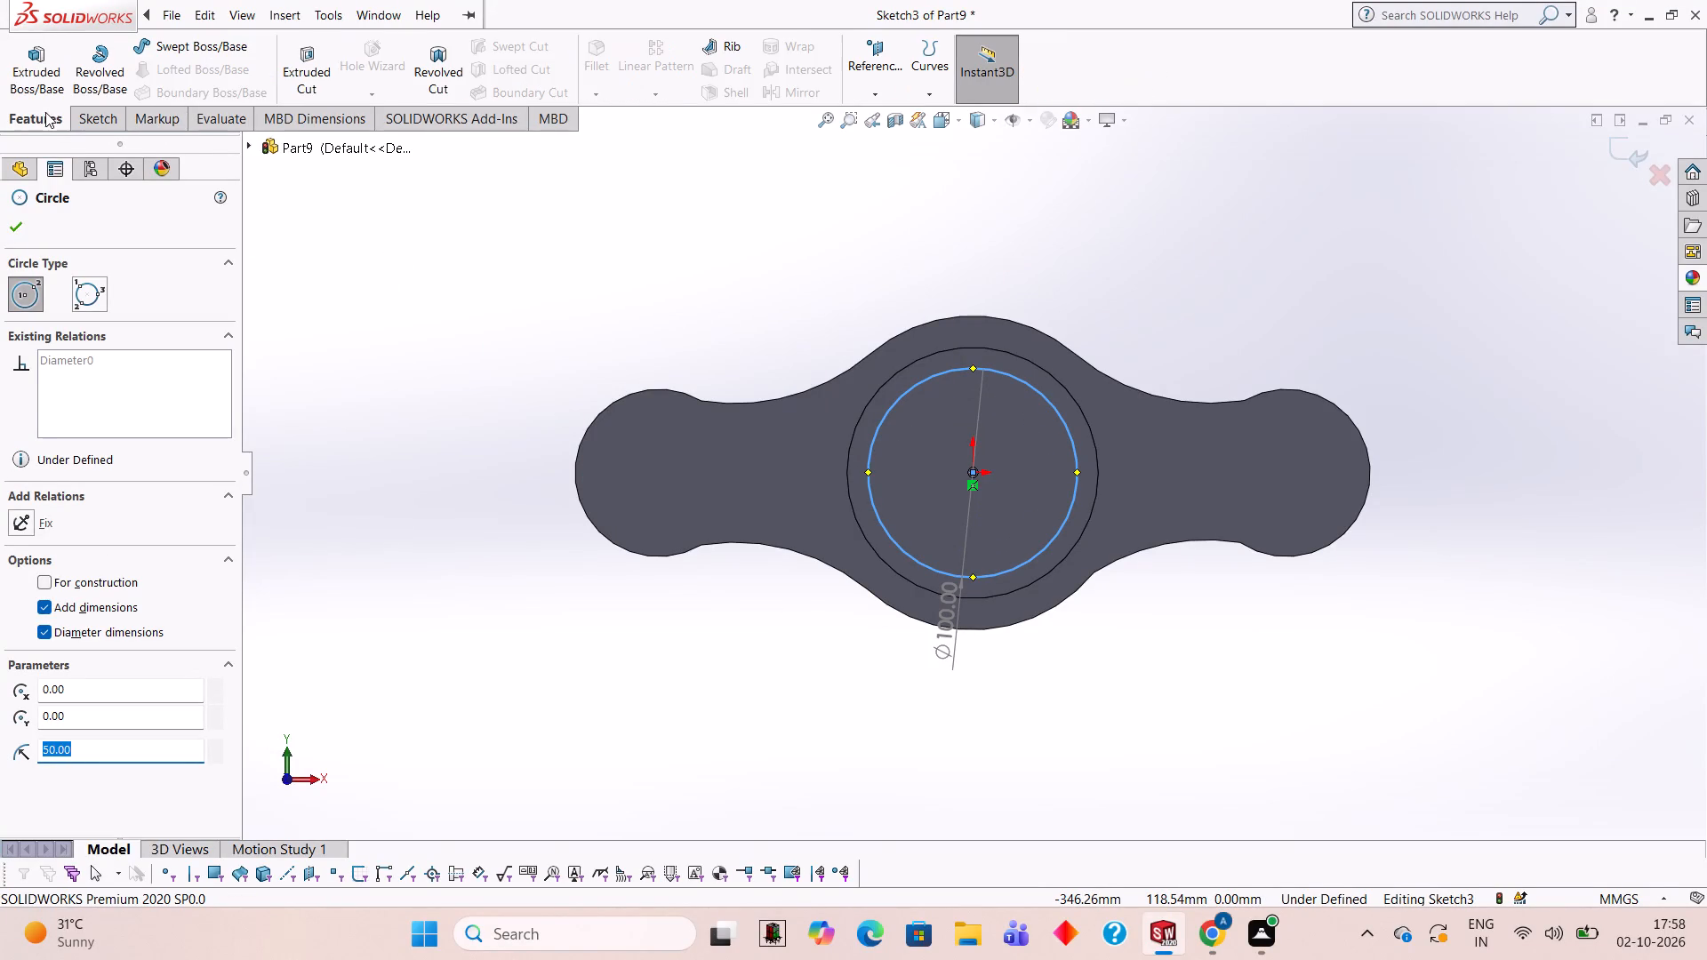
pyautogui.click(311, 66)
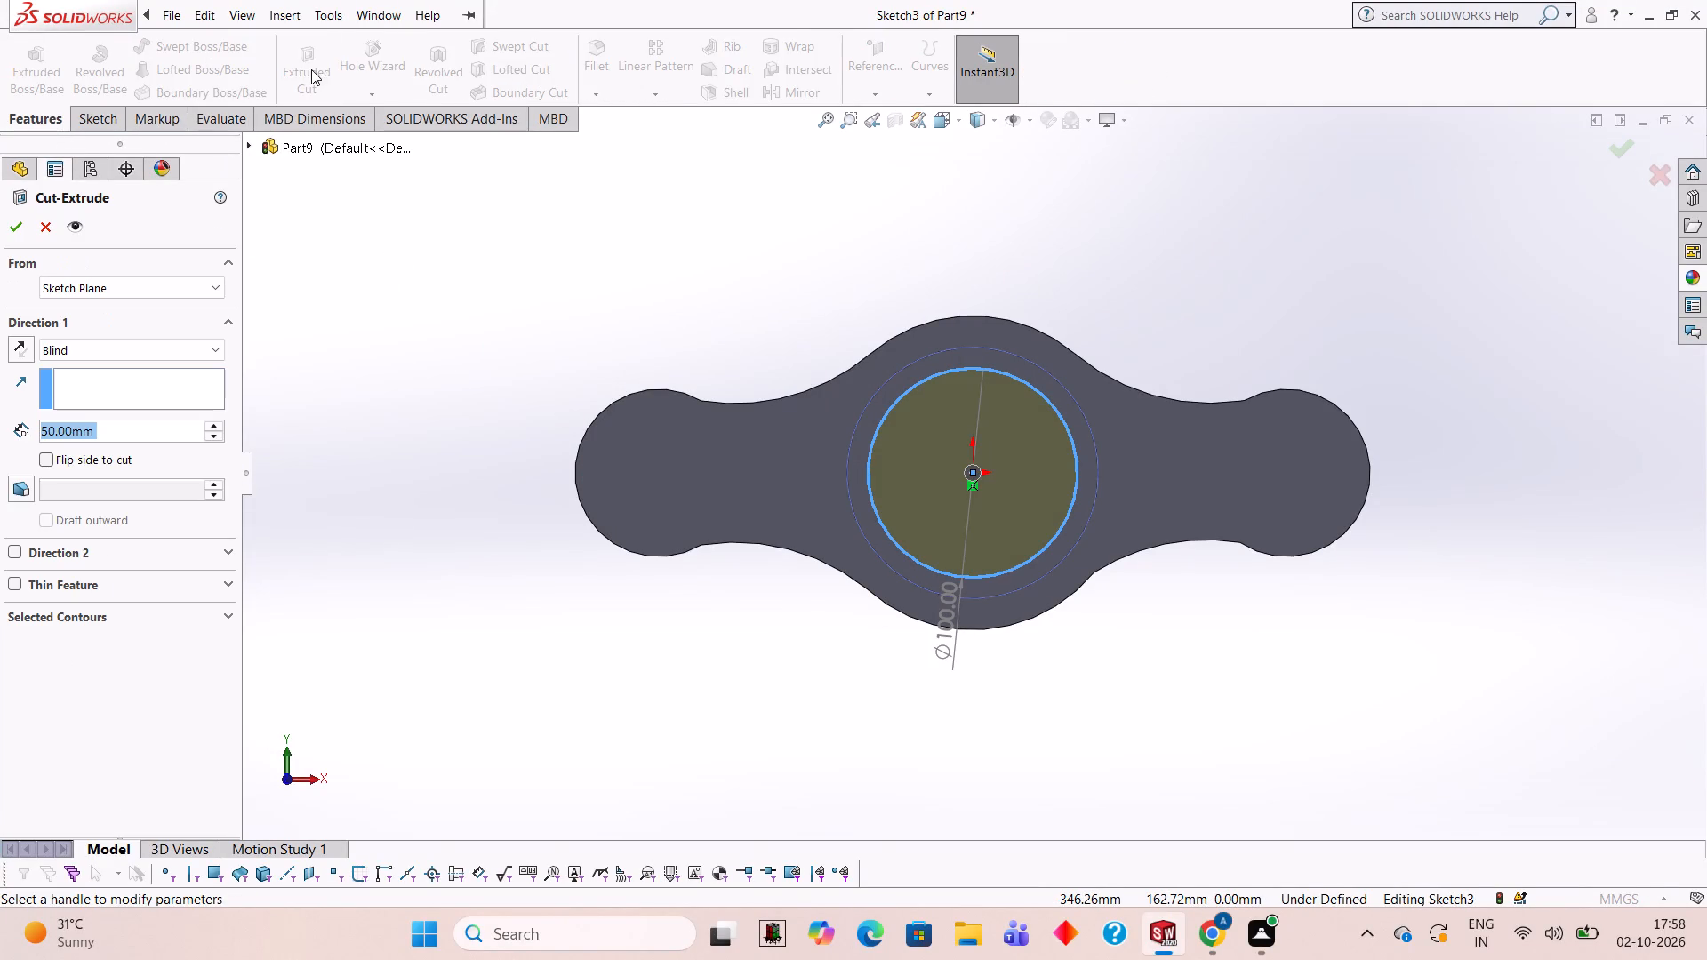
pyautogui.moveTo(1247, 720); pyautogui.dragTo(1232, 337, button='middle')
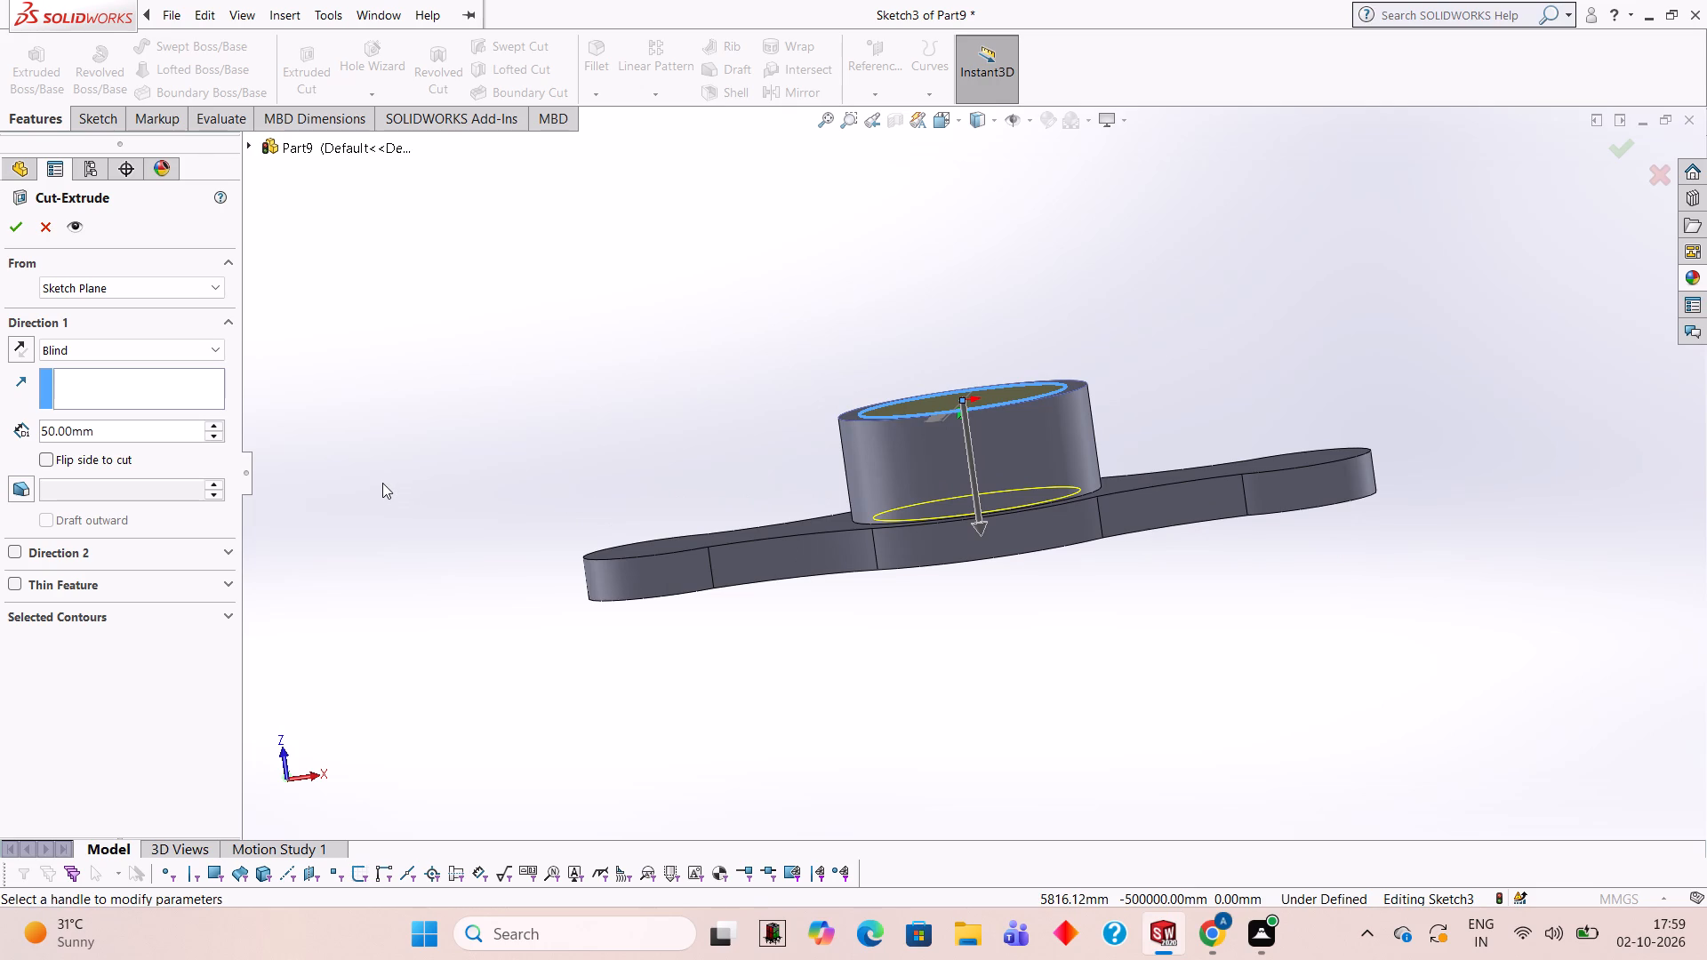
pyautogui.click(115, 431)
pyautogui.press('BackSpace')
pyautogui.press('BackSpace')
pyautogui.press('BackSpace')
pyautogui.press('BackSpace')
pyautogui.press('BackSpace')
pyautogui.press('BackSpace')
pyautogui.press('BackSpace')
pyautogui.write('70')
pyautogui.press('Return')
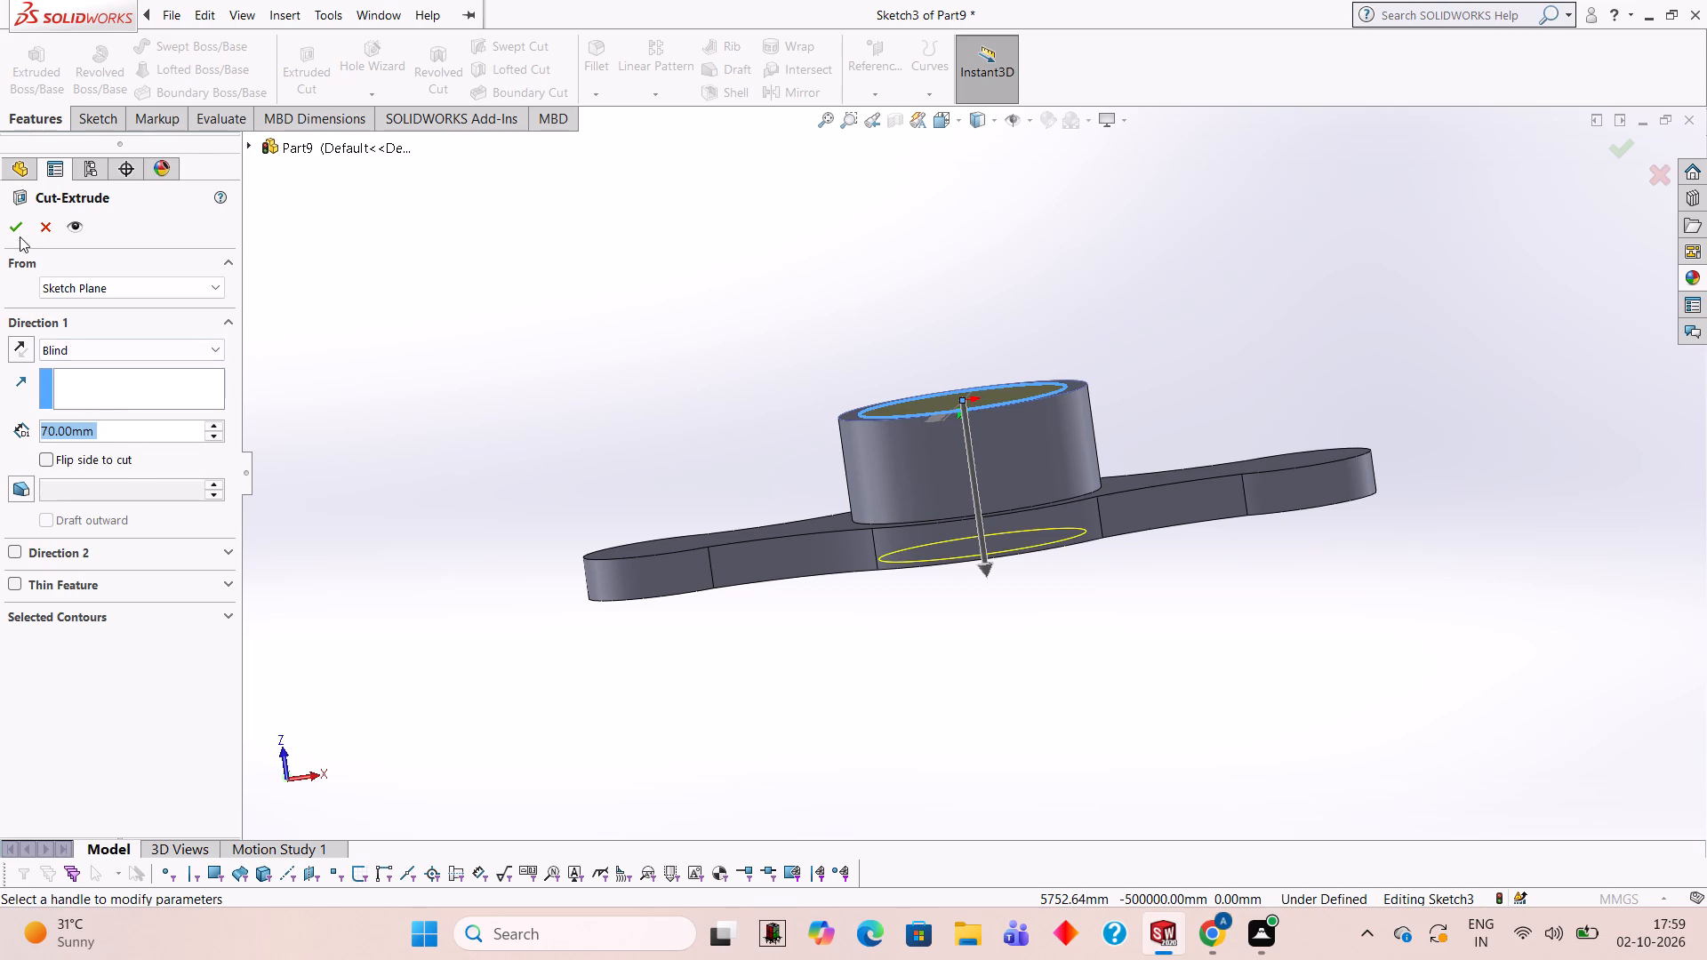
pyautogui.click(18, 234)
pyautogui.click(382, 368)
pyautogui.moveTo(650, 395); pyautogui.dragTo(601, 627, button='middle')
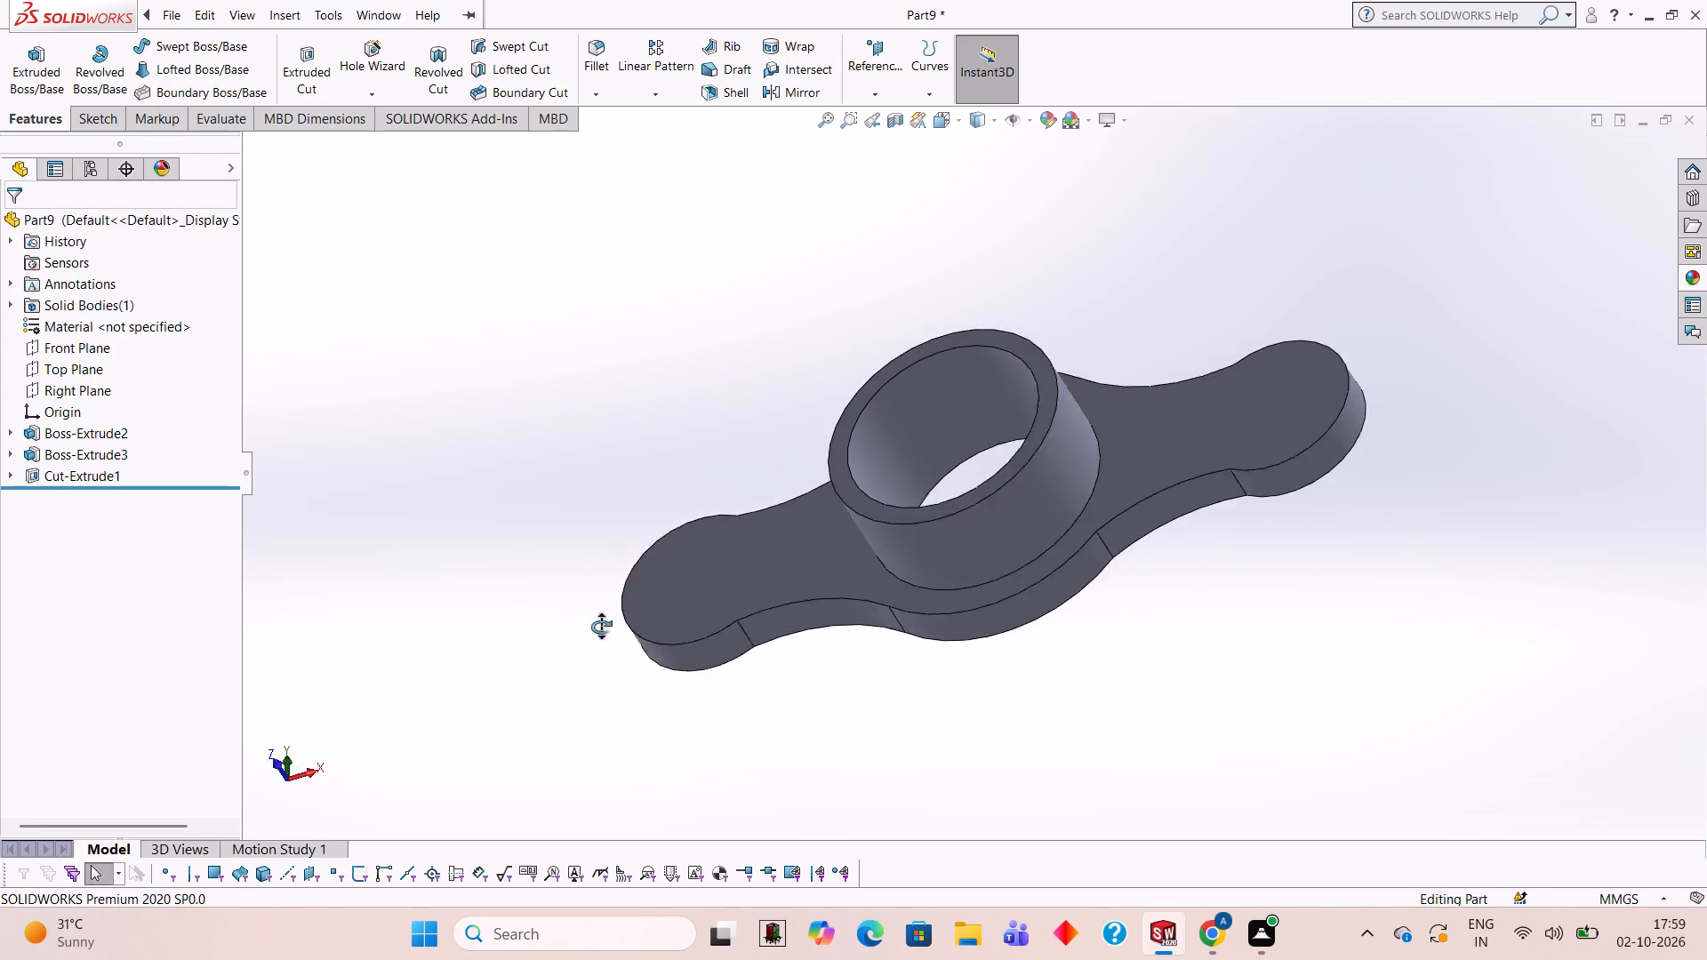
# Start a sketch on the plate's front face and draw an 80 mm diameter circle concentric with the negative-X end lobe.
pyautogui.moveTo(601, 627); pyautogui.dragTo(655, 717, button='middle')
pyautogui.scroll(-1, 677, 725)
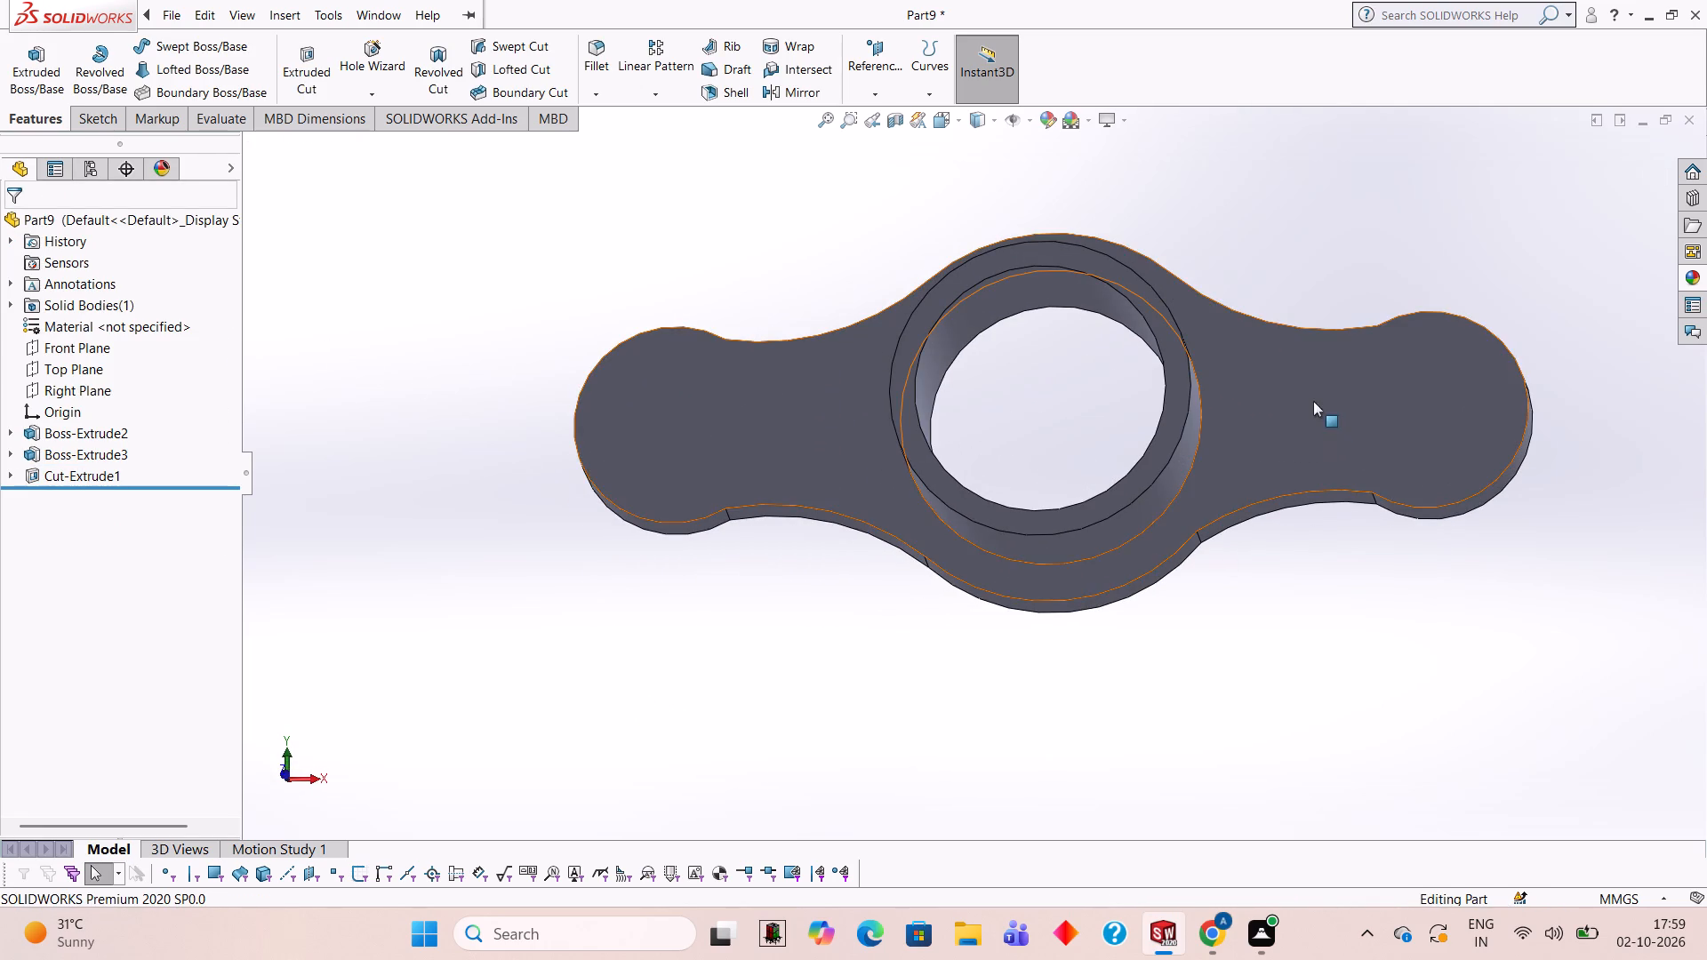
pyautogui.click(1313, 401)
pyautogui.click(1396, 357)
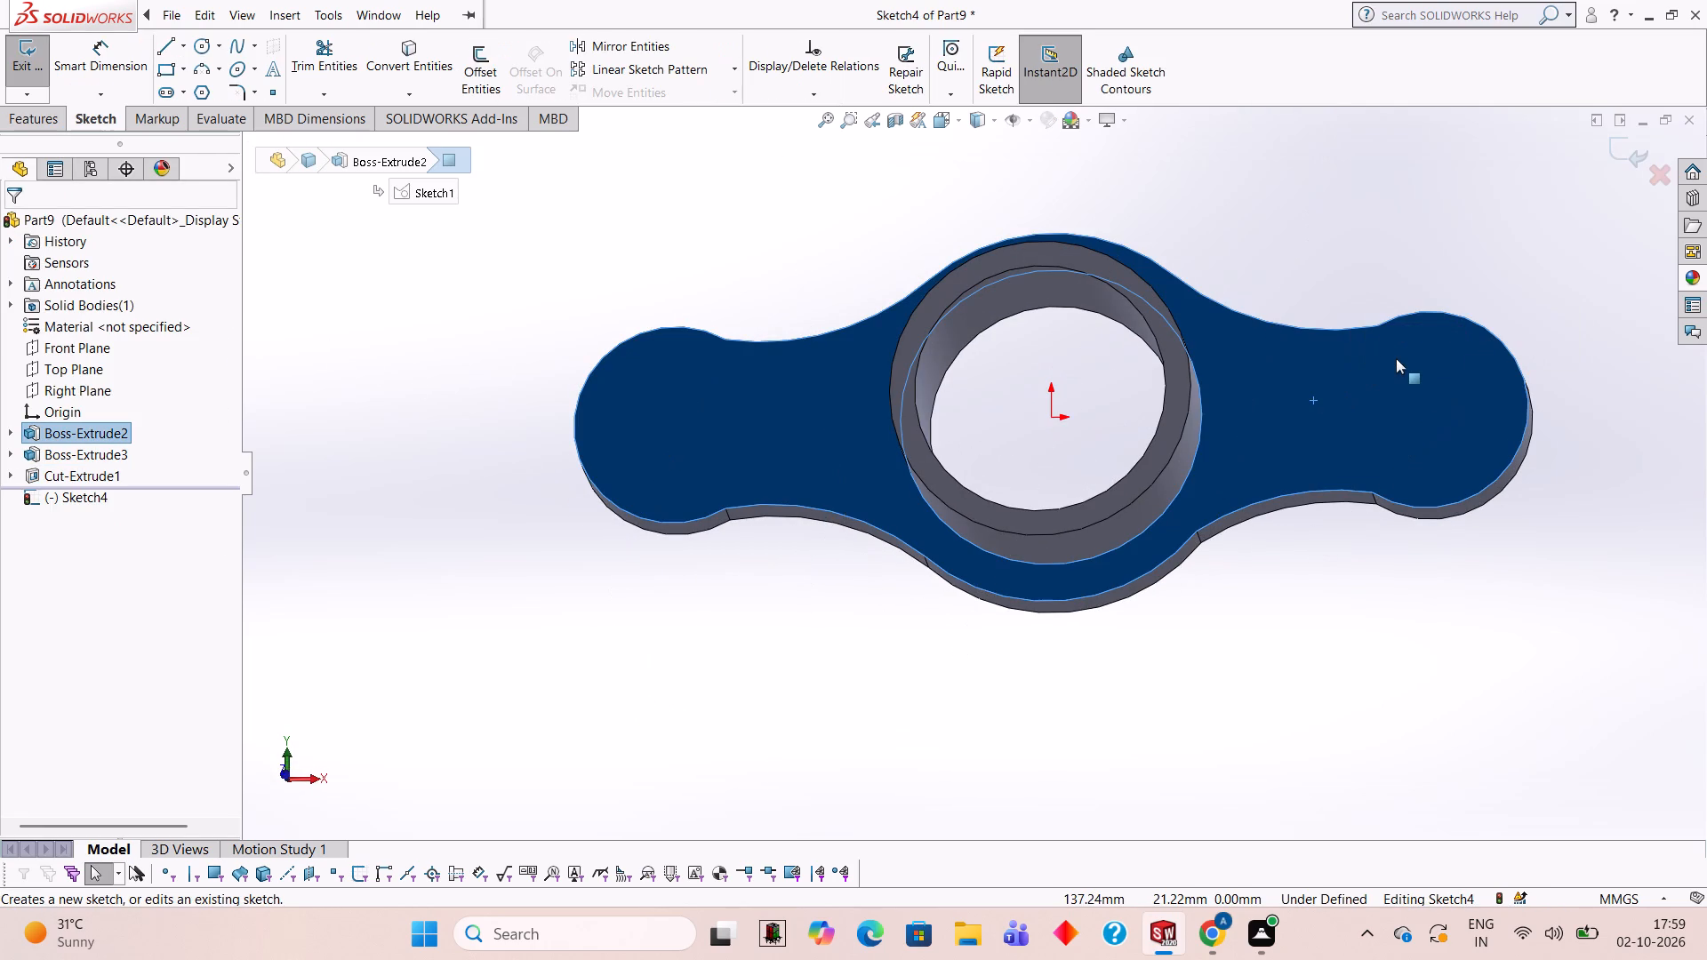
pyautogui.hotkey('ctrl', '8')
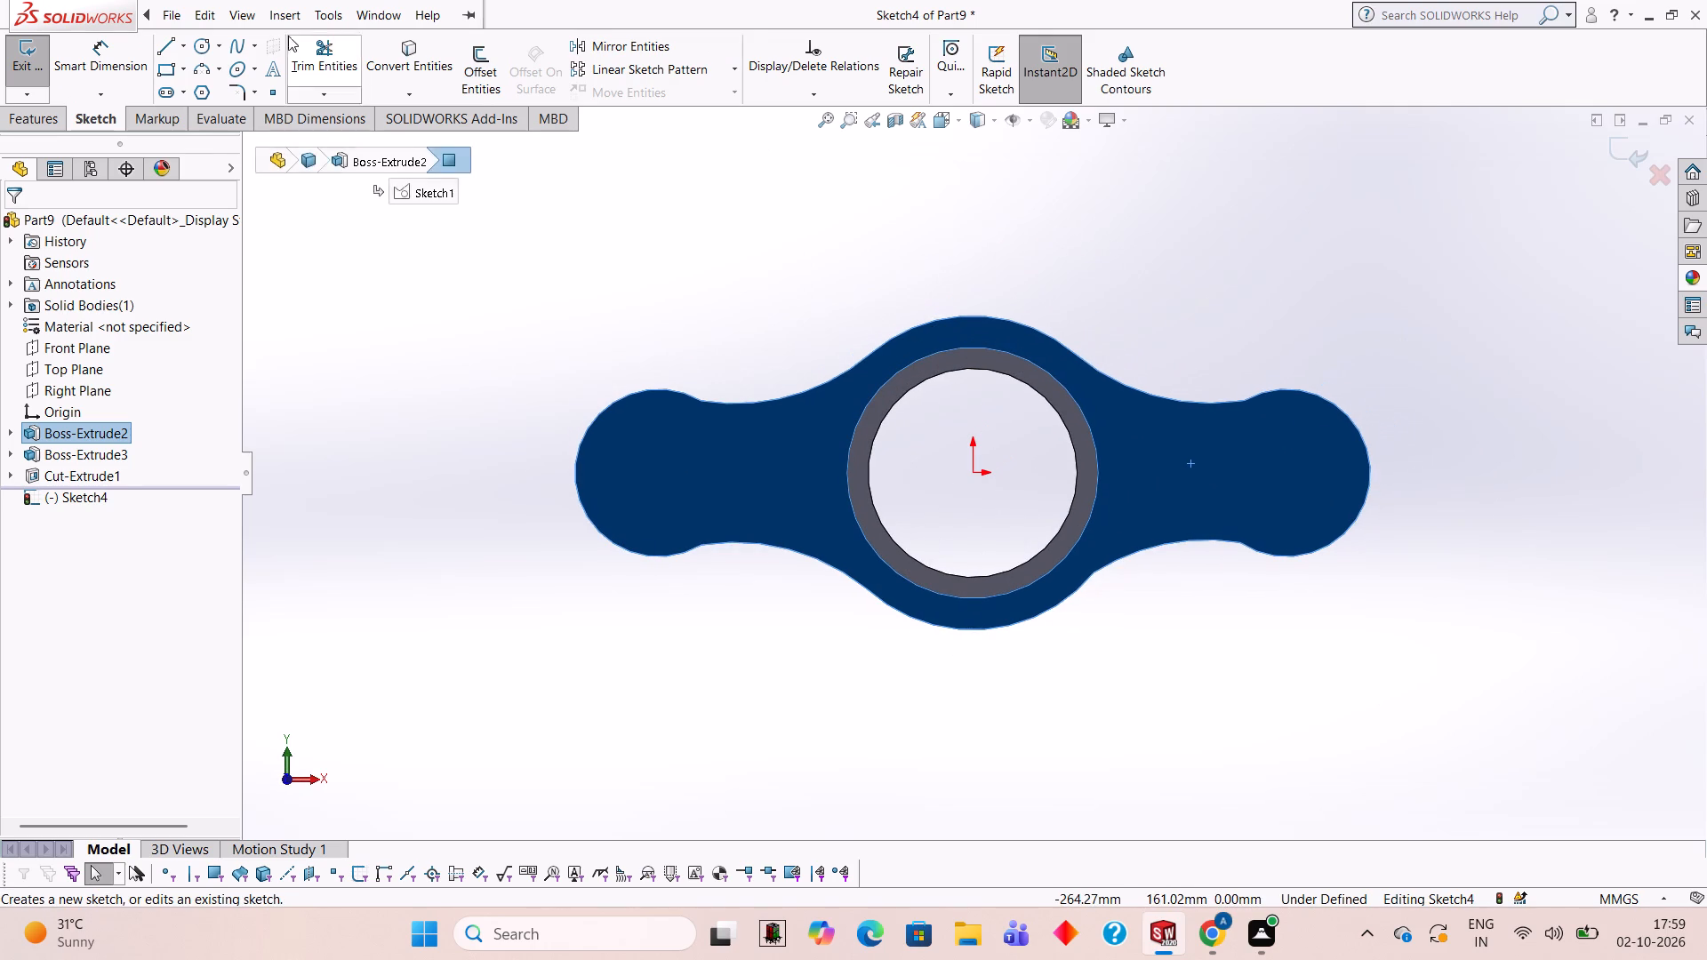
pyautogui.click(203, 37)
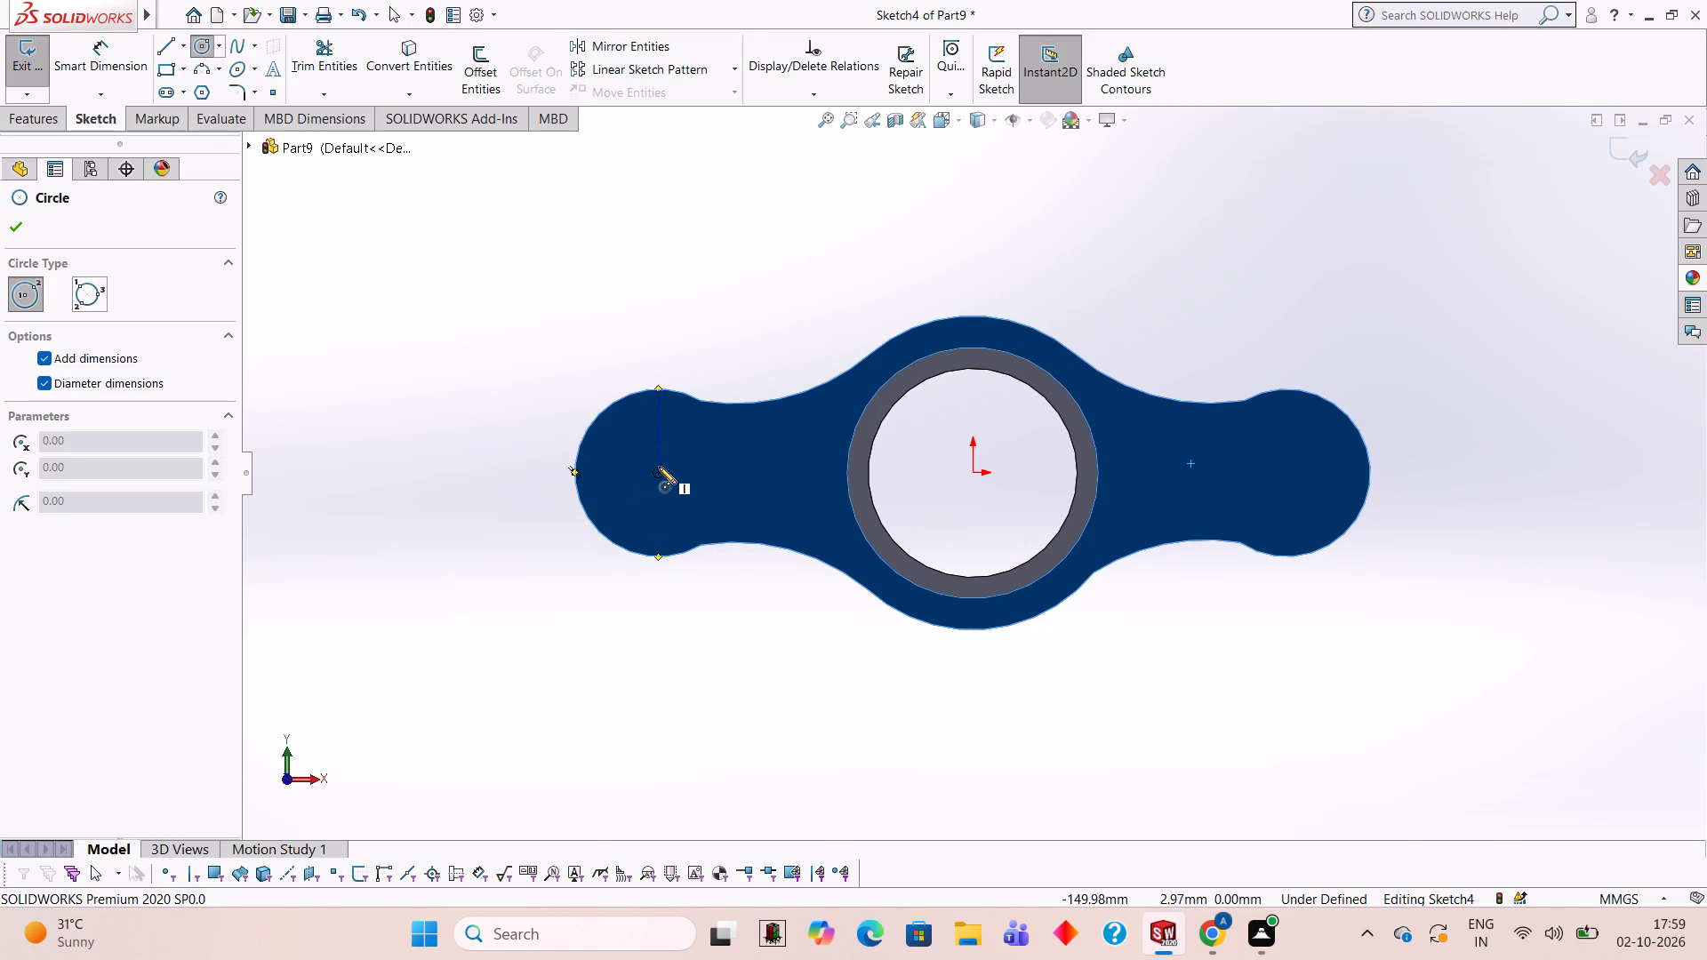
pyautogui.click(657, 473)
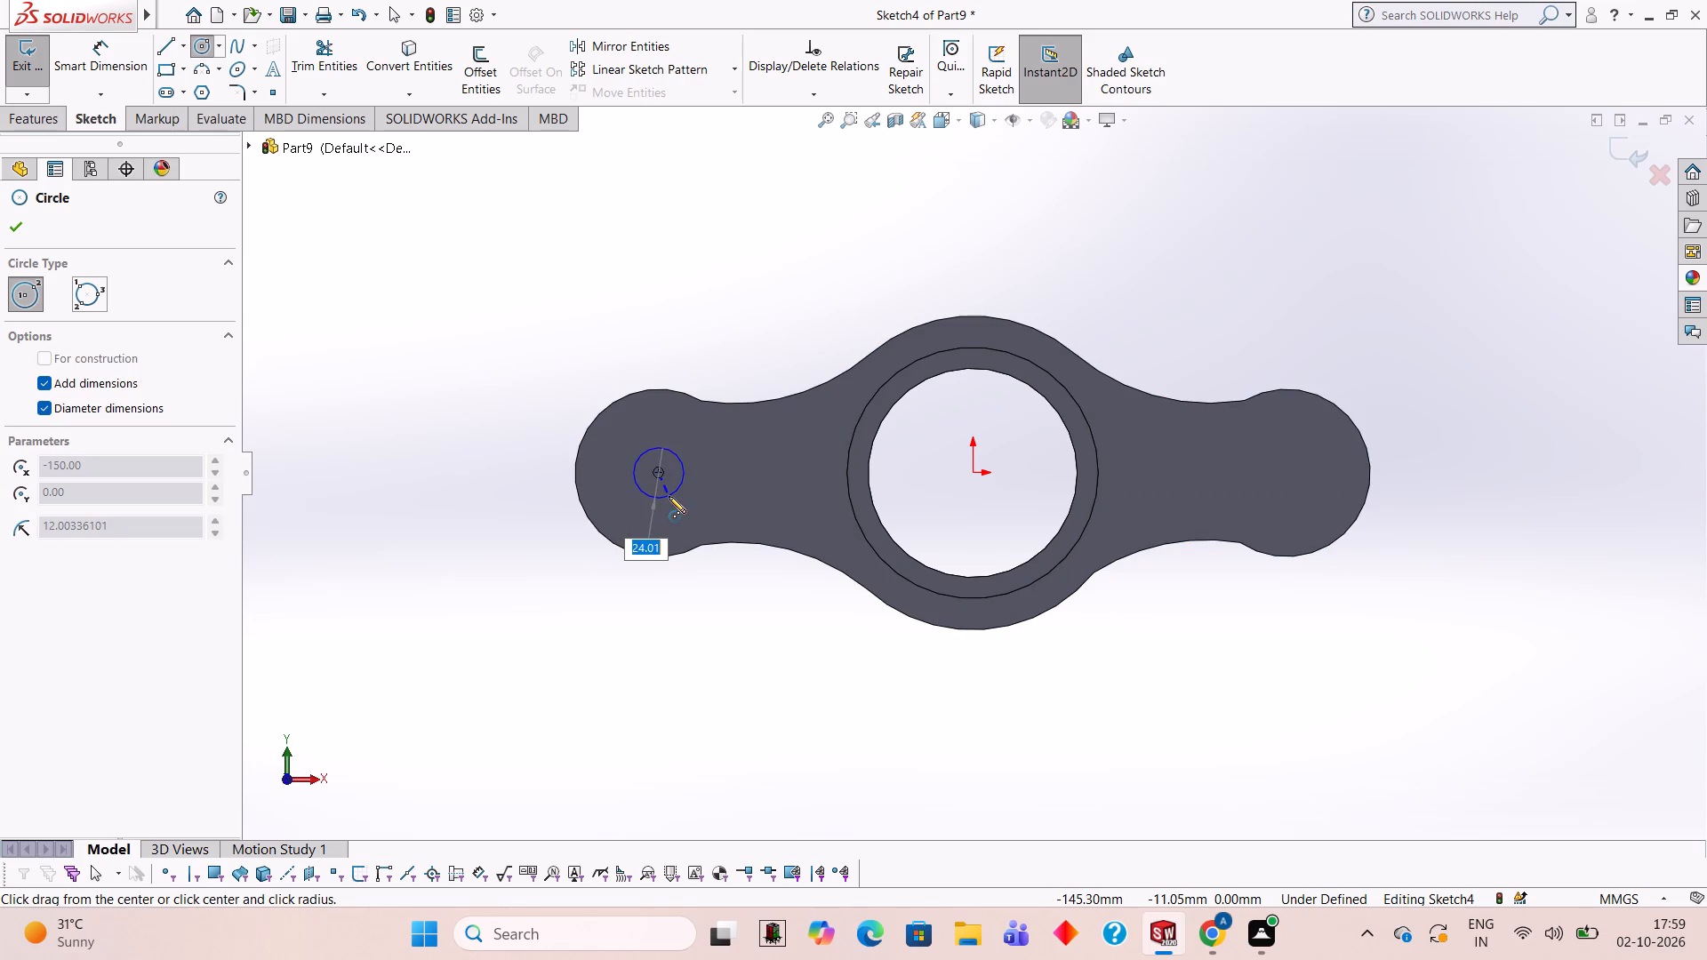
pyautogui.write('80')
pyautogui.press('Return')
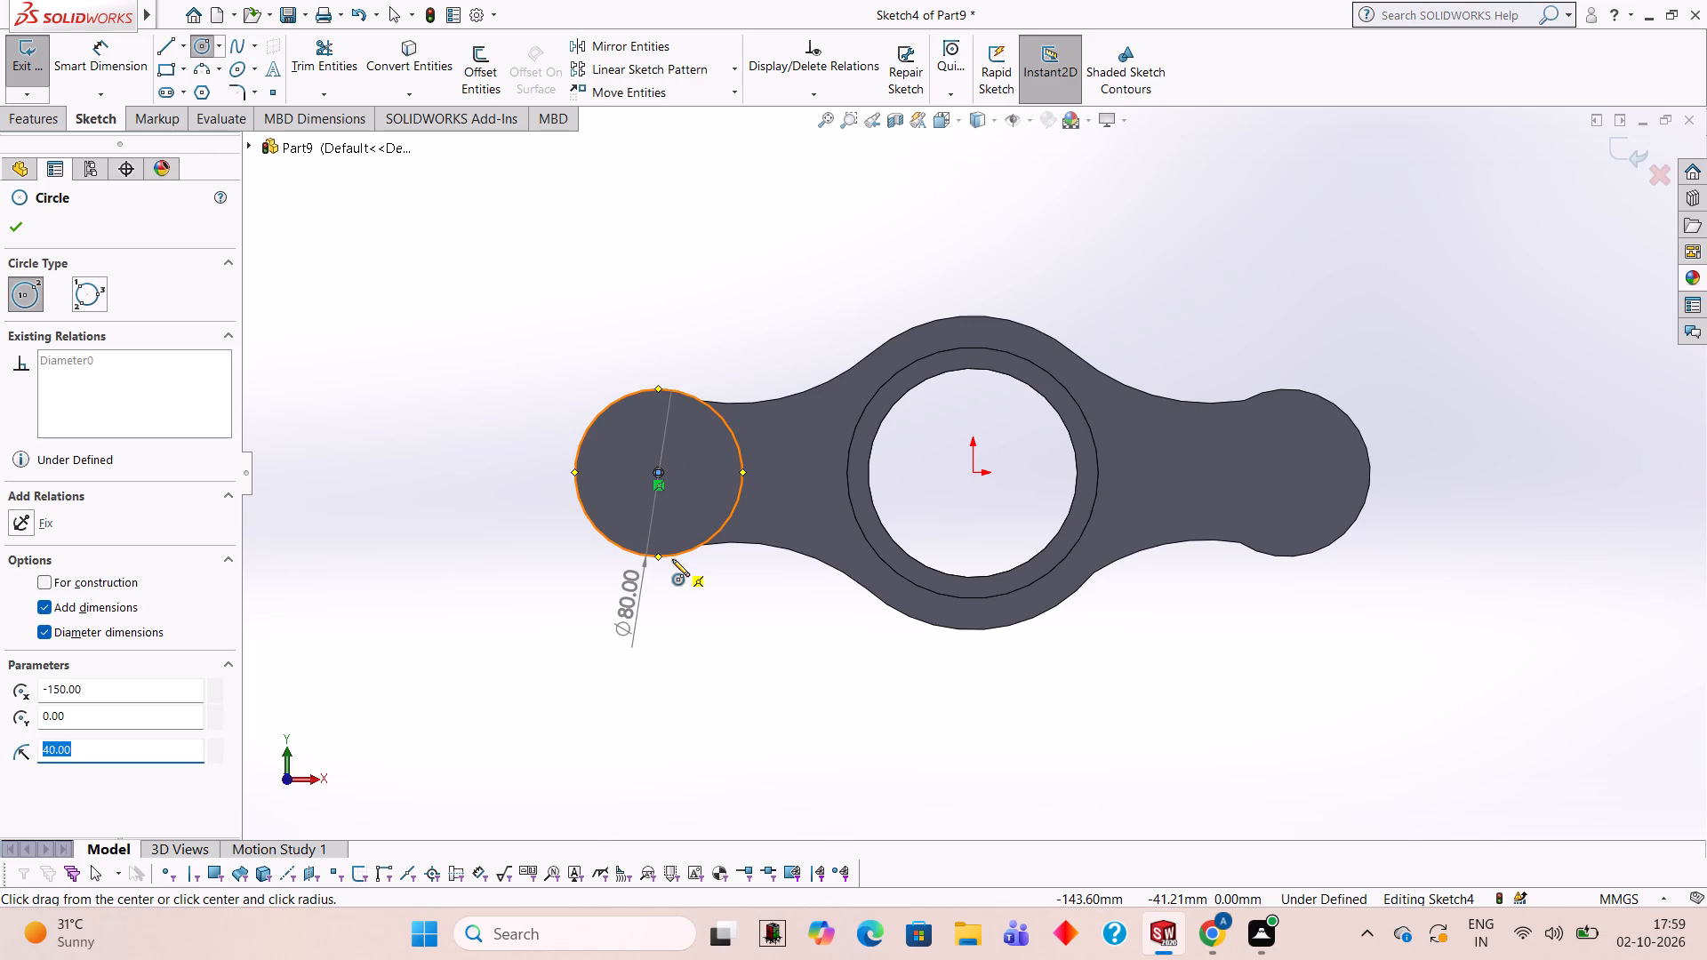
# Extrude the 80 mm circle on the negative-X lobe as a 20 mm blind boss, merged with the body.
pyautogui.click(36, 127)
pyautogui.click(22, 55)
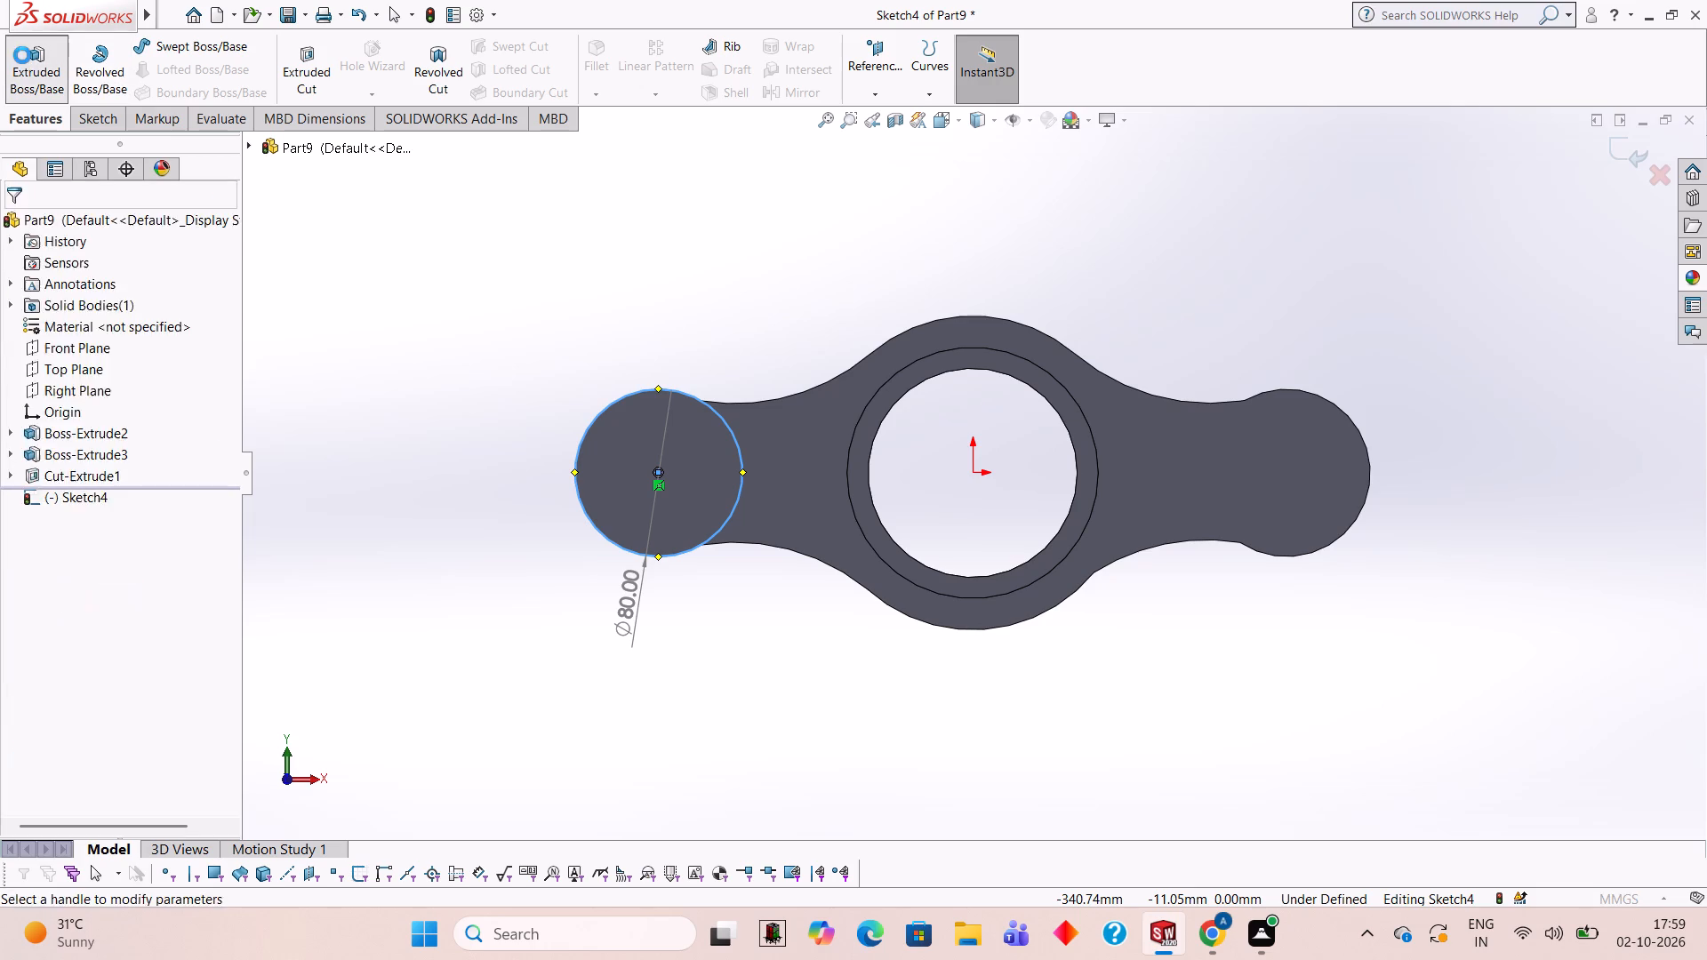
pyautogui.moveTo(885, 669); pyautogui.dragTo(860, 350, button='middle')
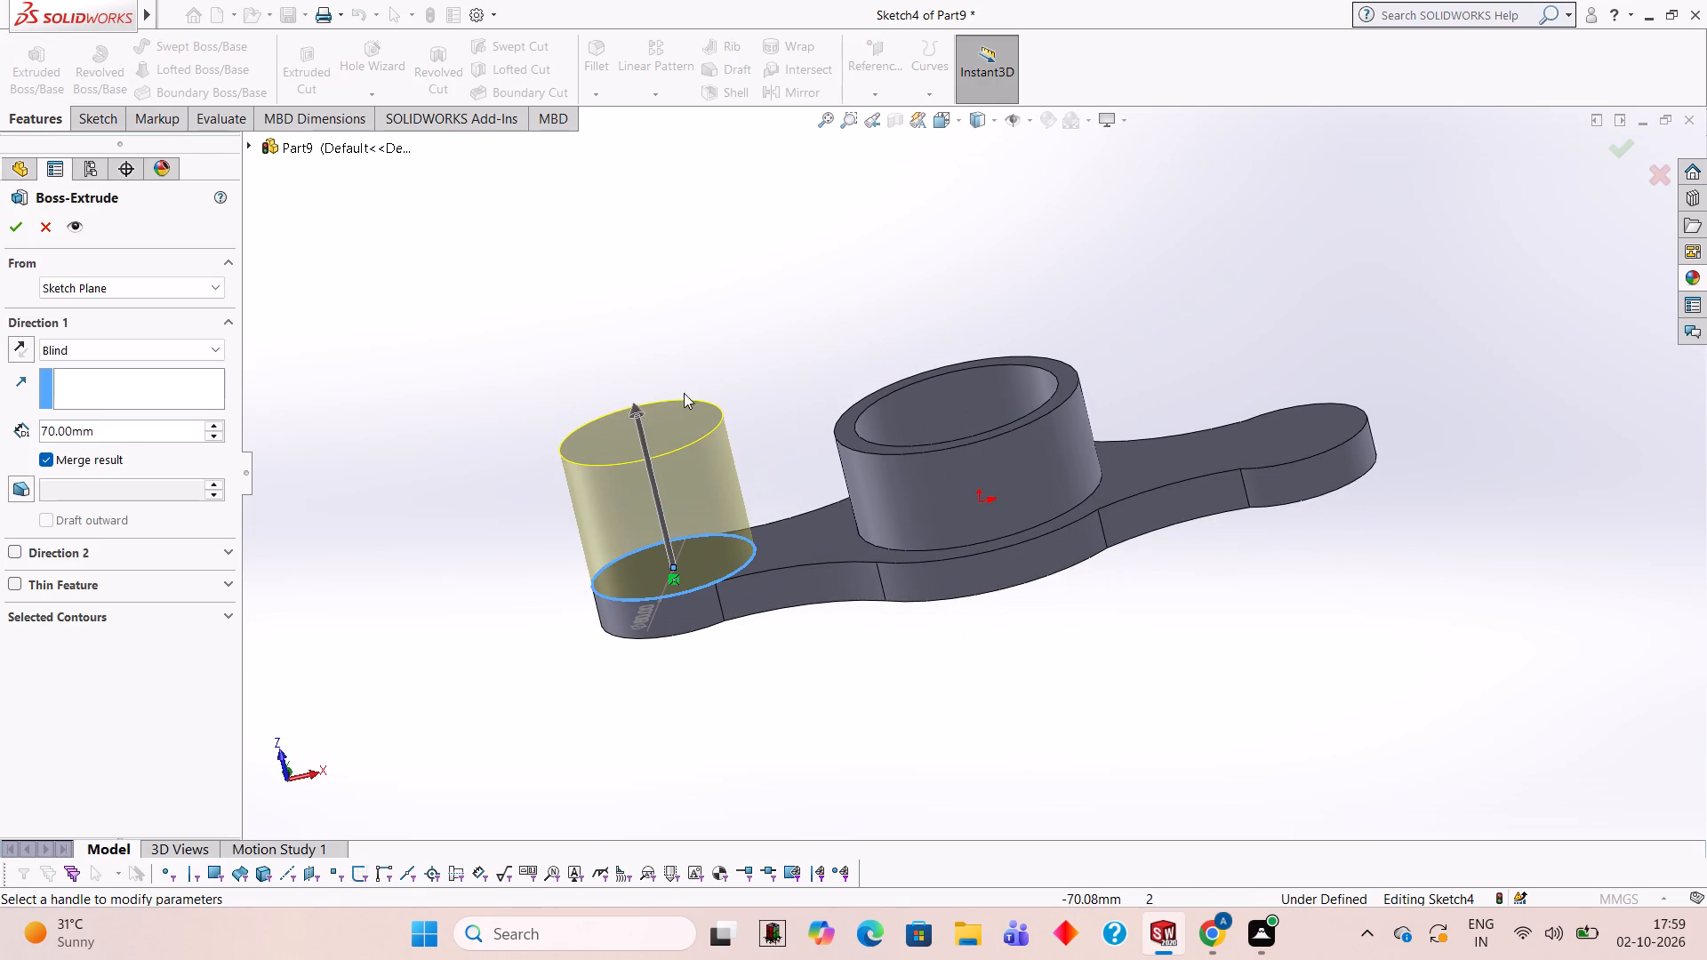
pyautogui.click(187, 422)
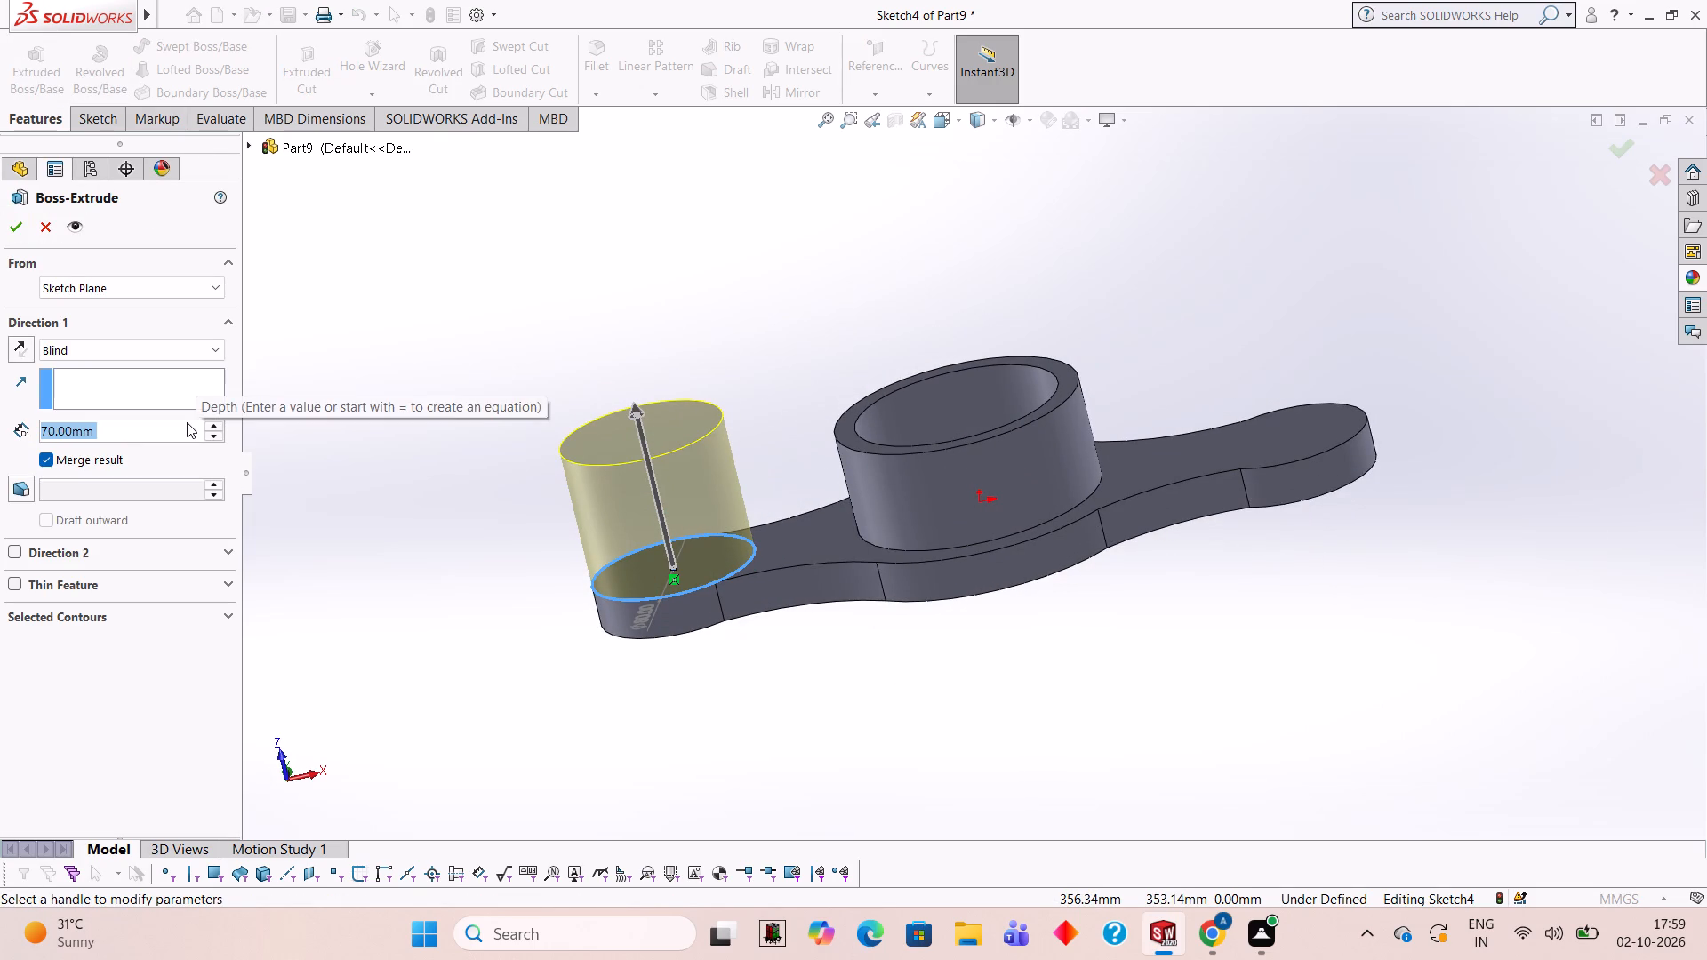
pyautogui.write('20')
pyautogui.press('Return')
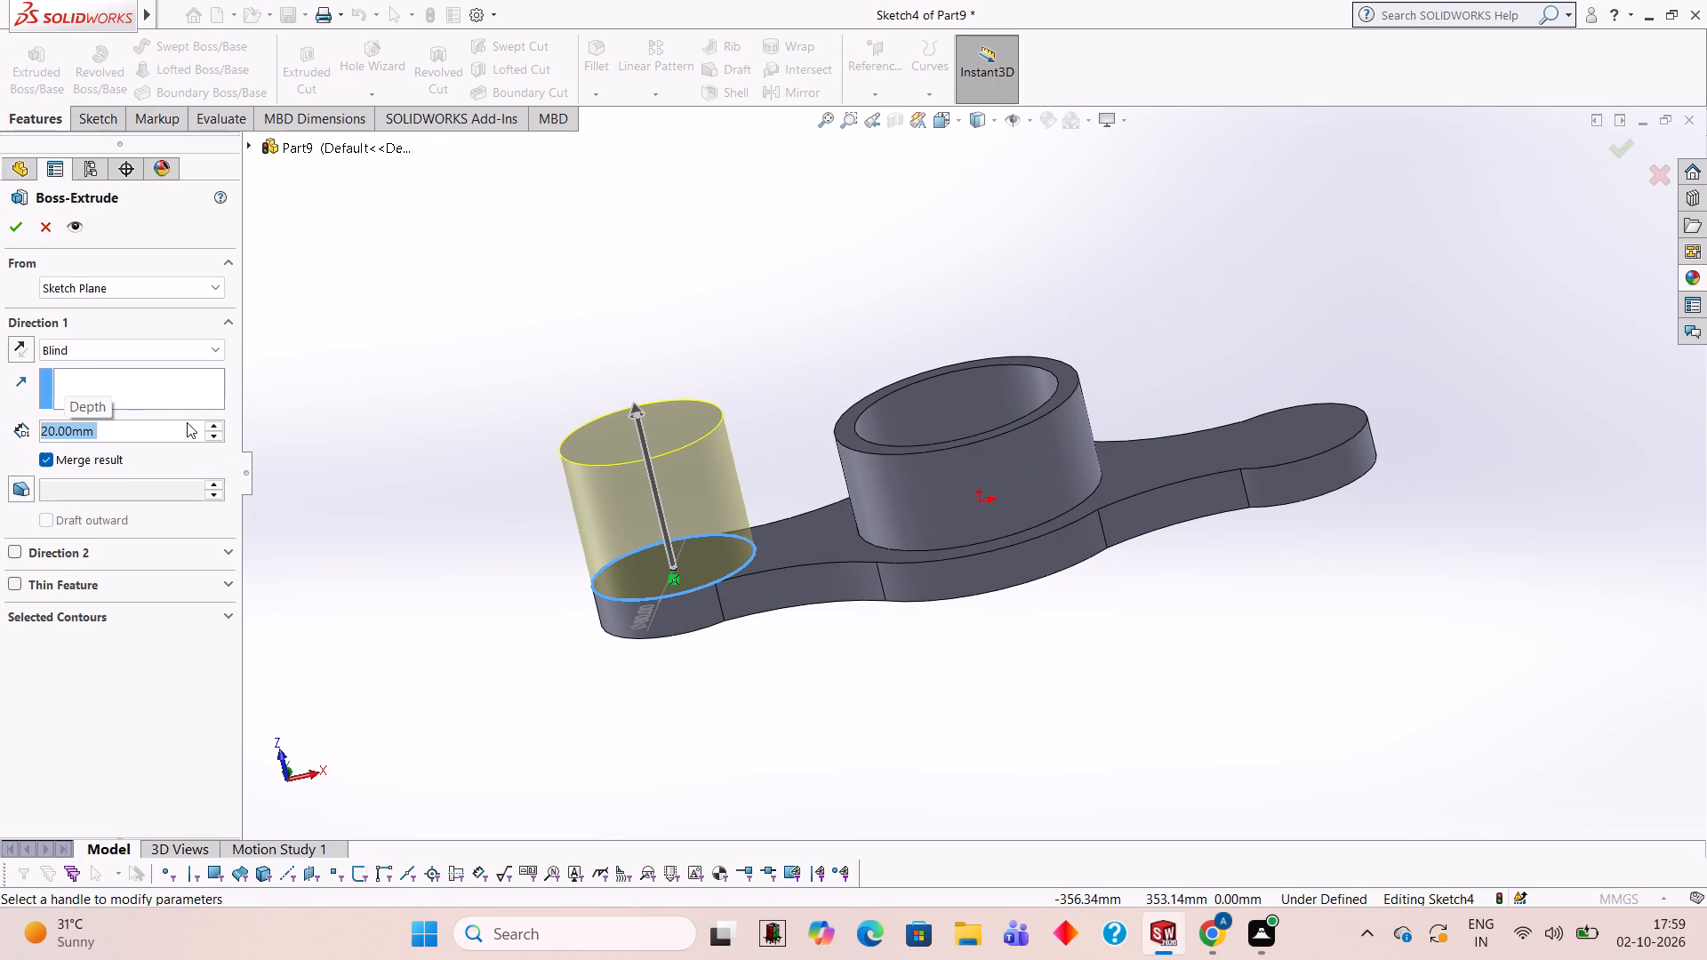
pyautogui.click(14, 228)
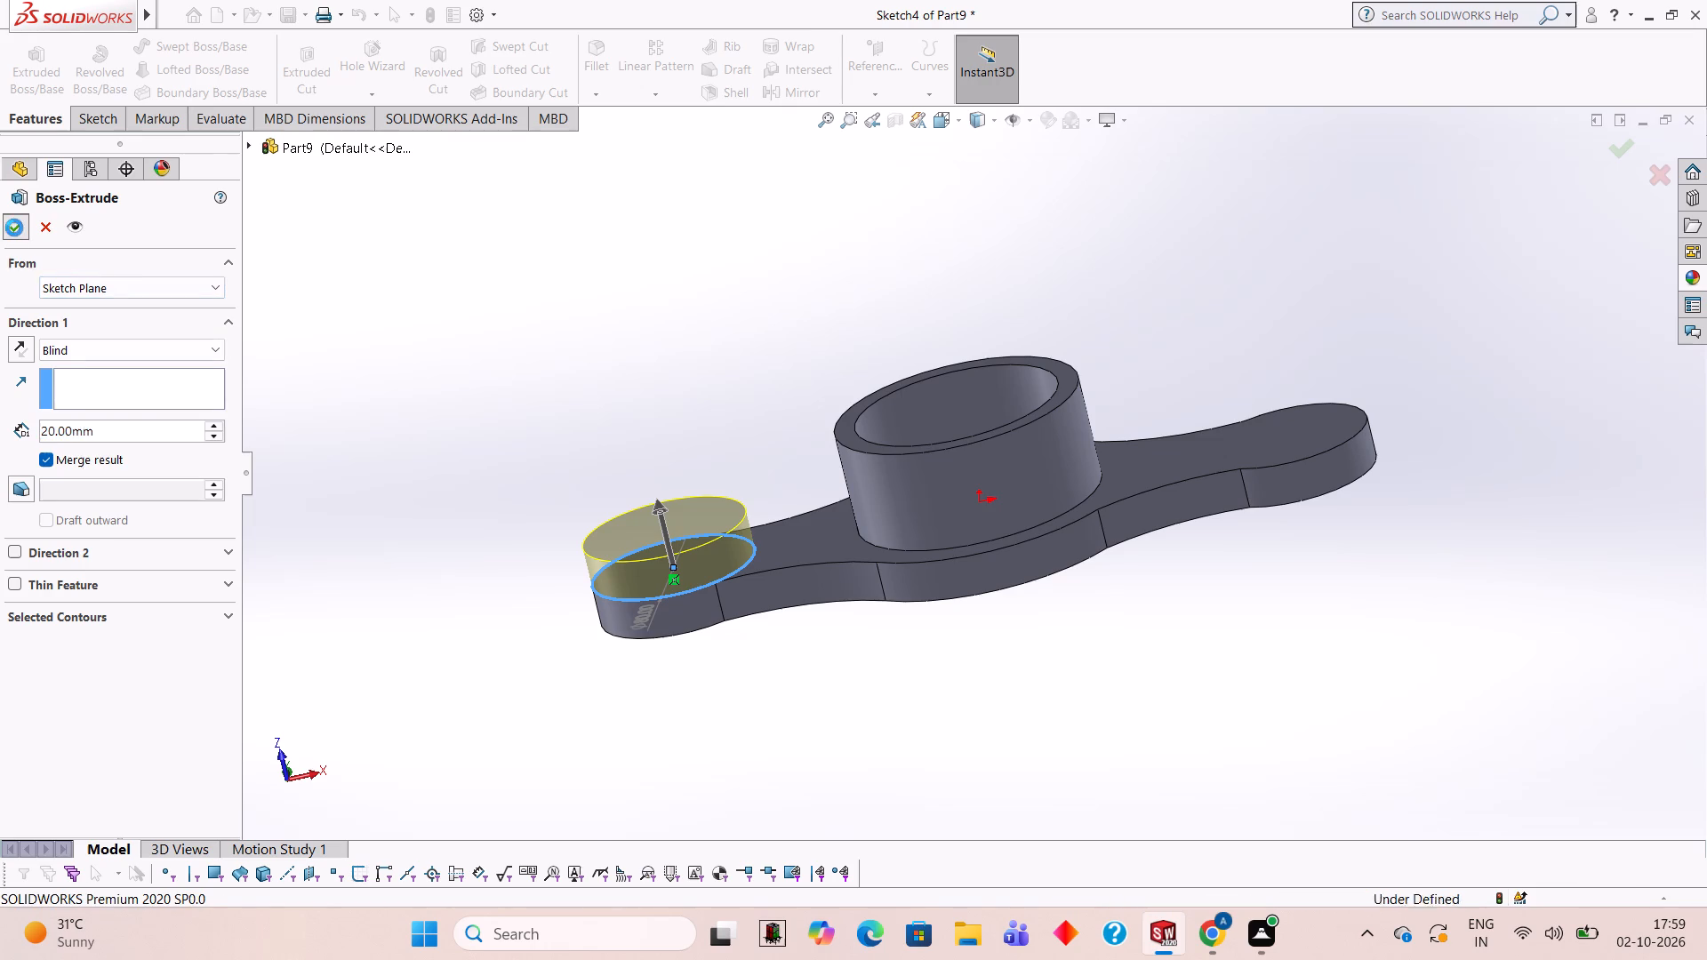
pyautogui.click(392, 310)
# Start a sketch on the same plate face and draw an 80 mm diameter circle concentric with the positive-X end lobe.
pyautogui.moveTo(593, 348); pyautogui.dragTo(571, 641, button='middle')
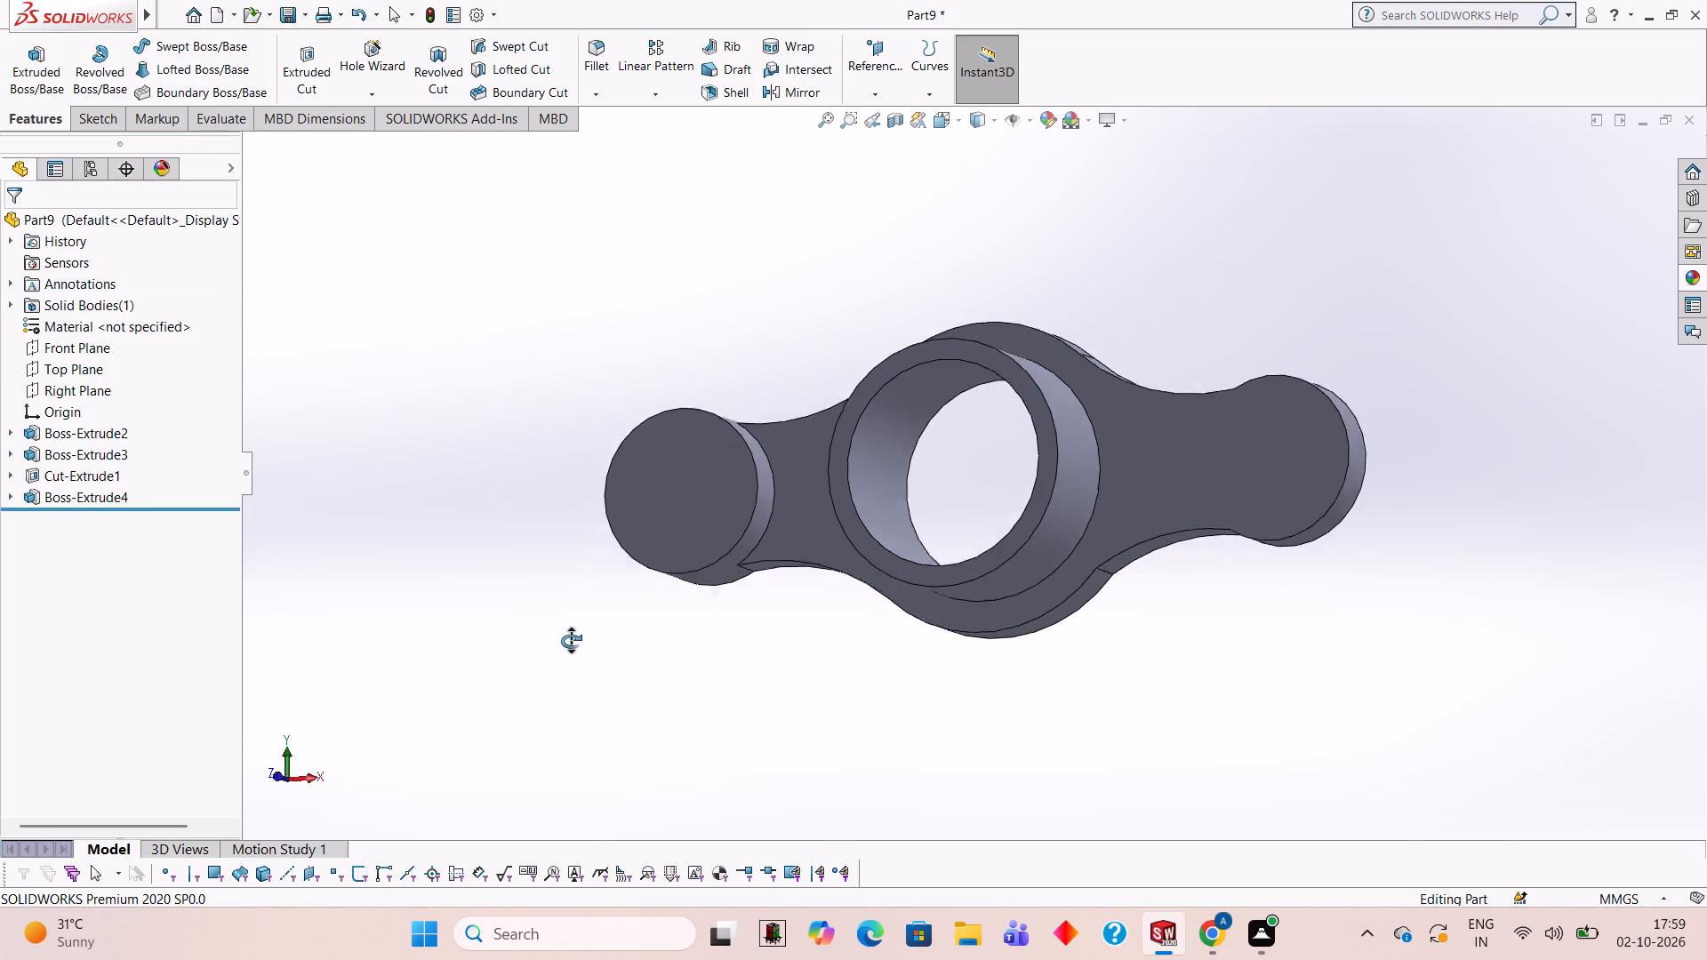
pyautogui.moveTo(571, 641); pyautogui.dragTo(575, 682, button='middle')
pyautogui.click(1262, 466)
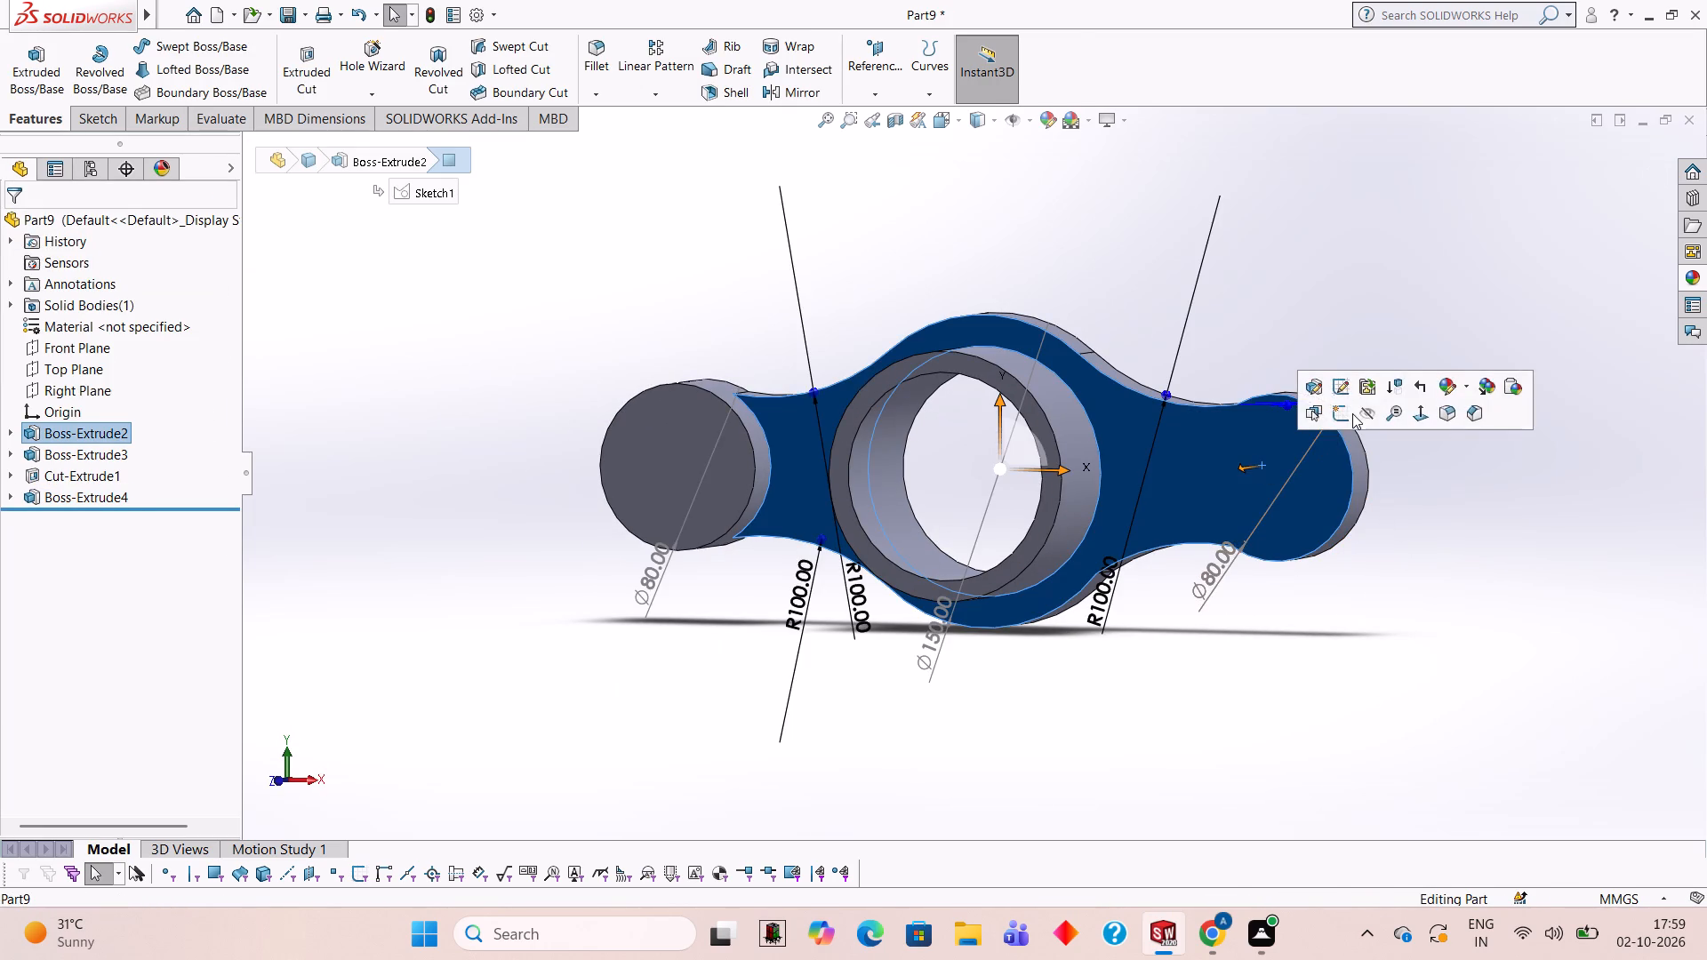
pyautogui.click(1350, 412)
pyautogui.hotkey('ctrl', '8')
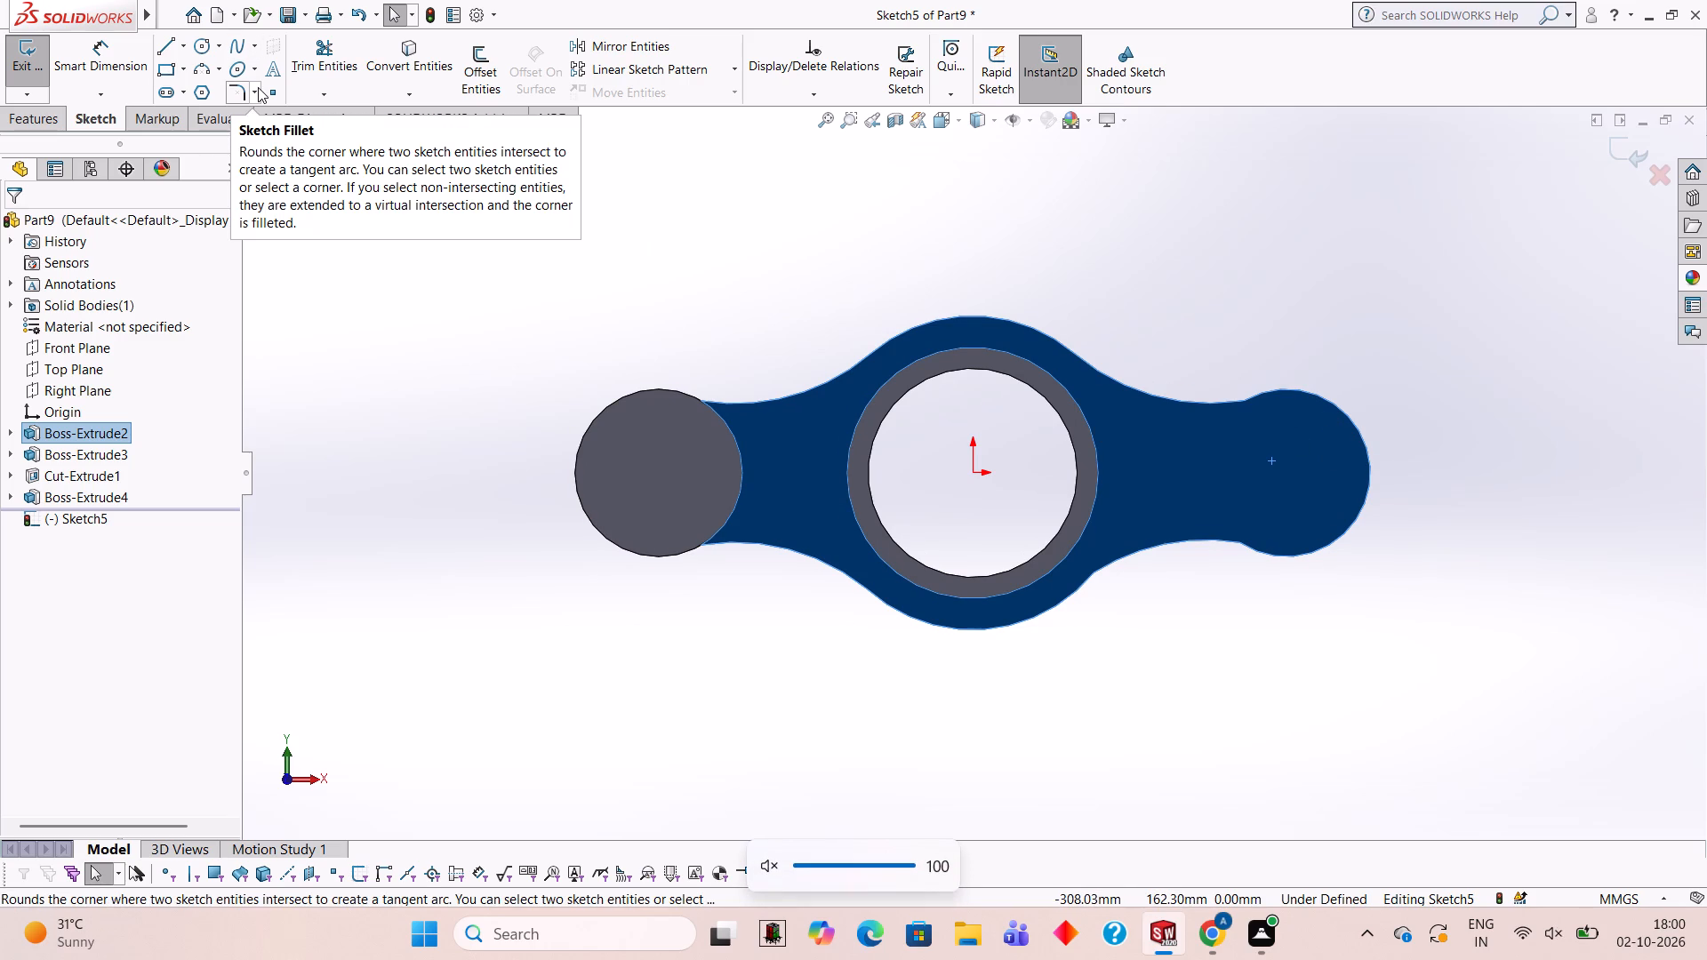
pyautogui.click(201, 44)
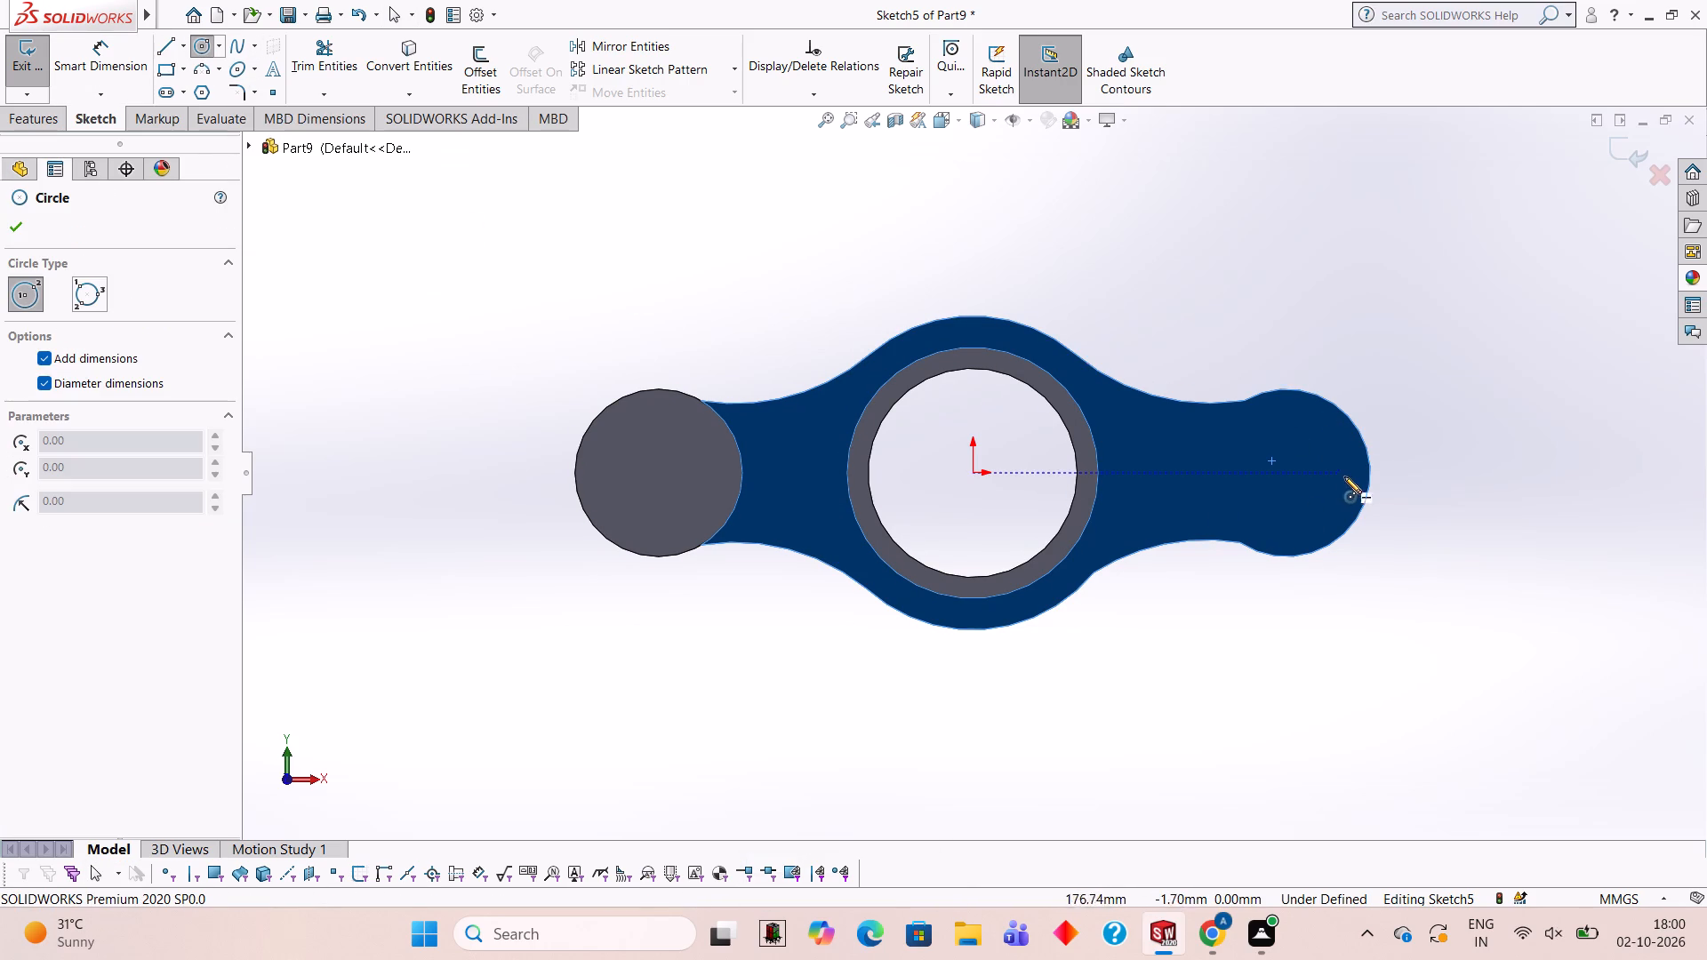
pyautogui.click(1286, 470)
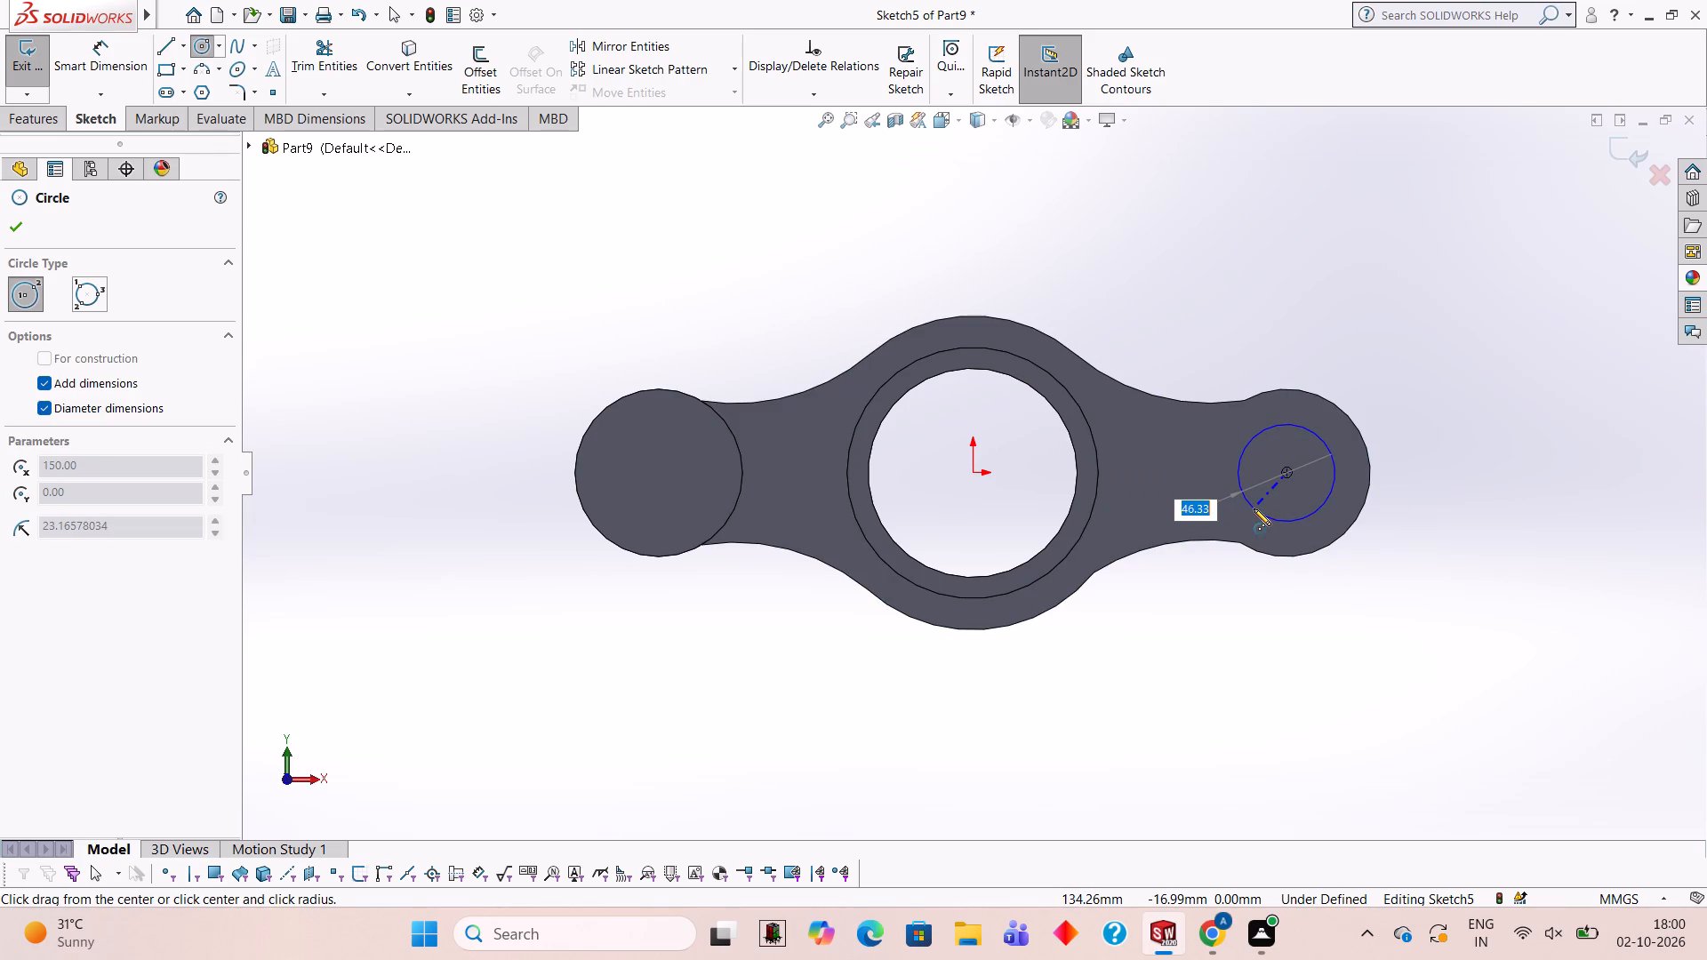
pyautogui.write('80')
pyautogui.press('Return')
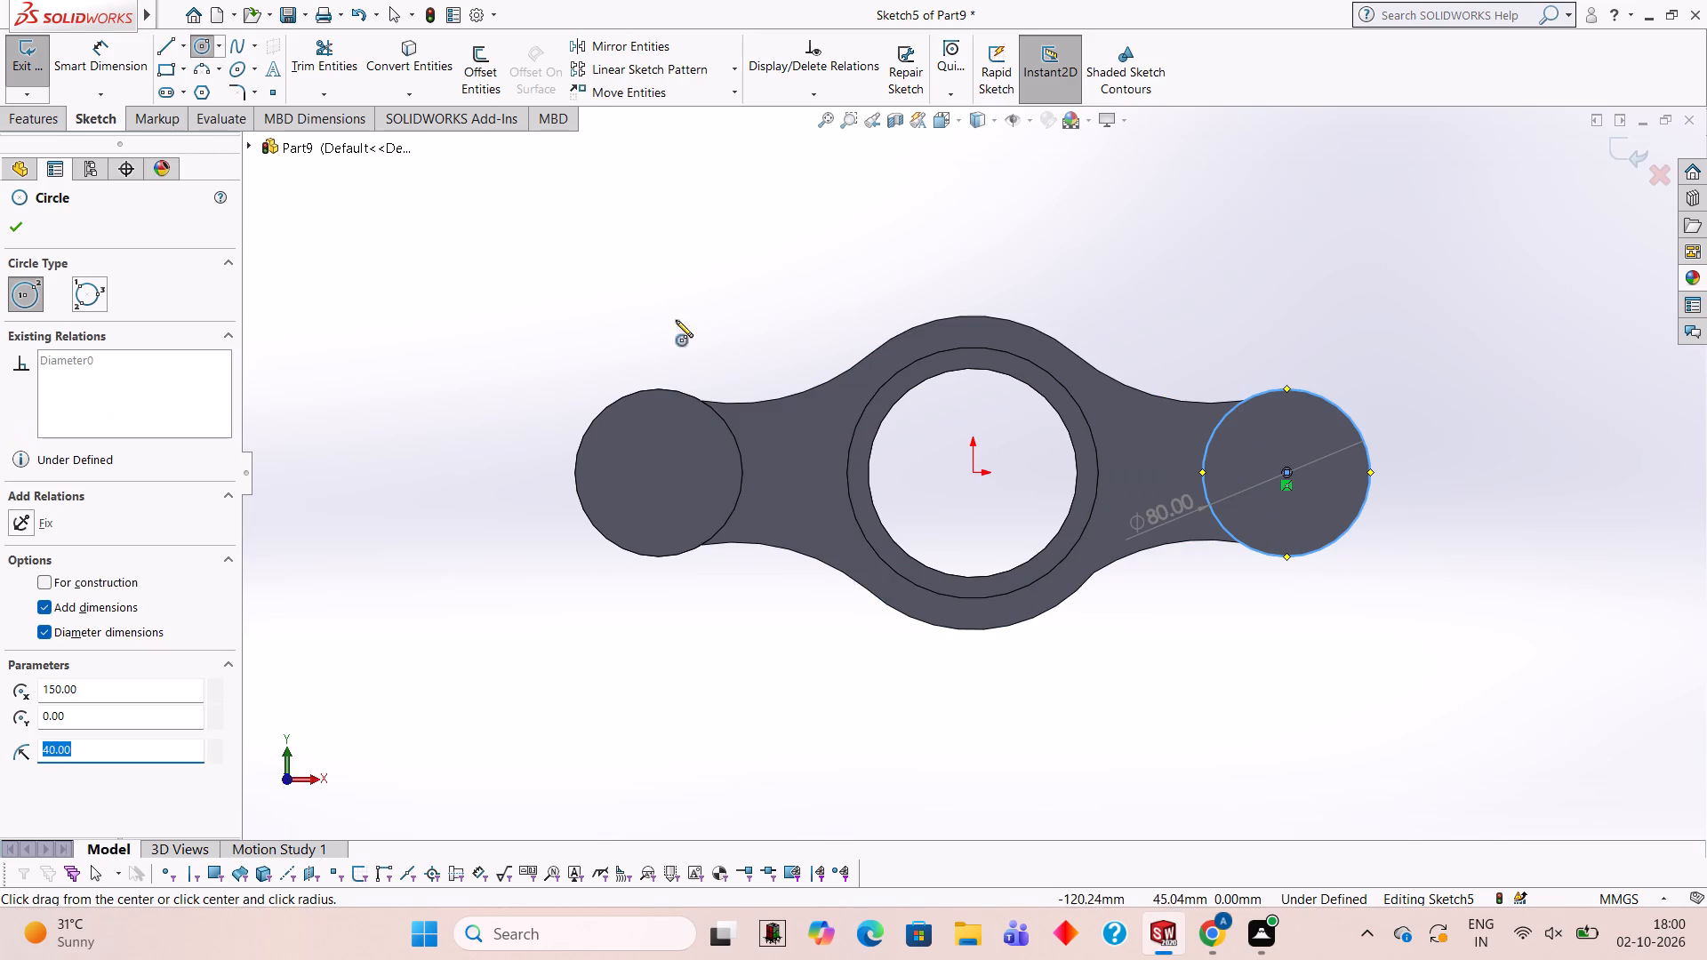
# Extrude the positive-X lobe's 80 mm circle as a 20 mm blind boss, merged with the body.
pyautogui.click(23, 122)
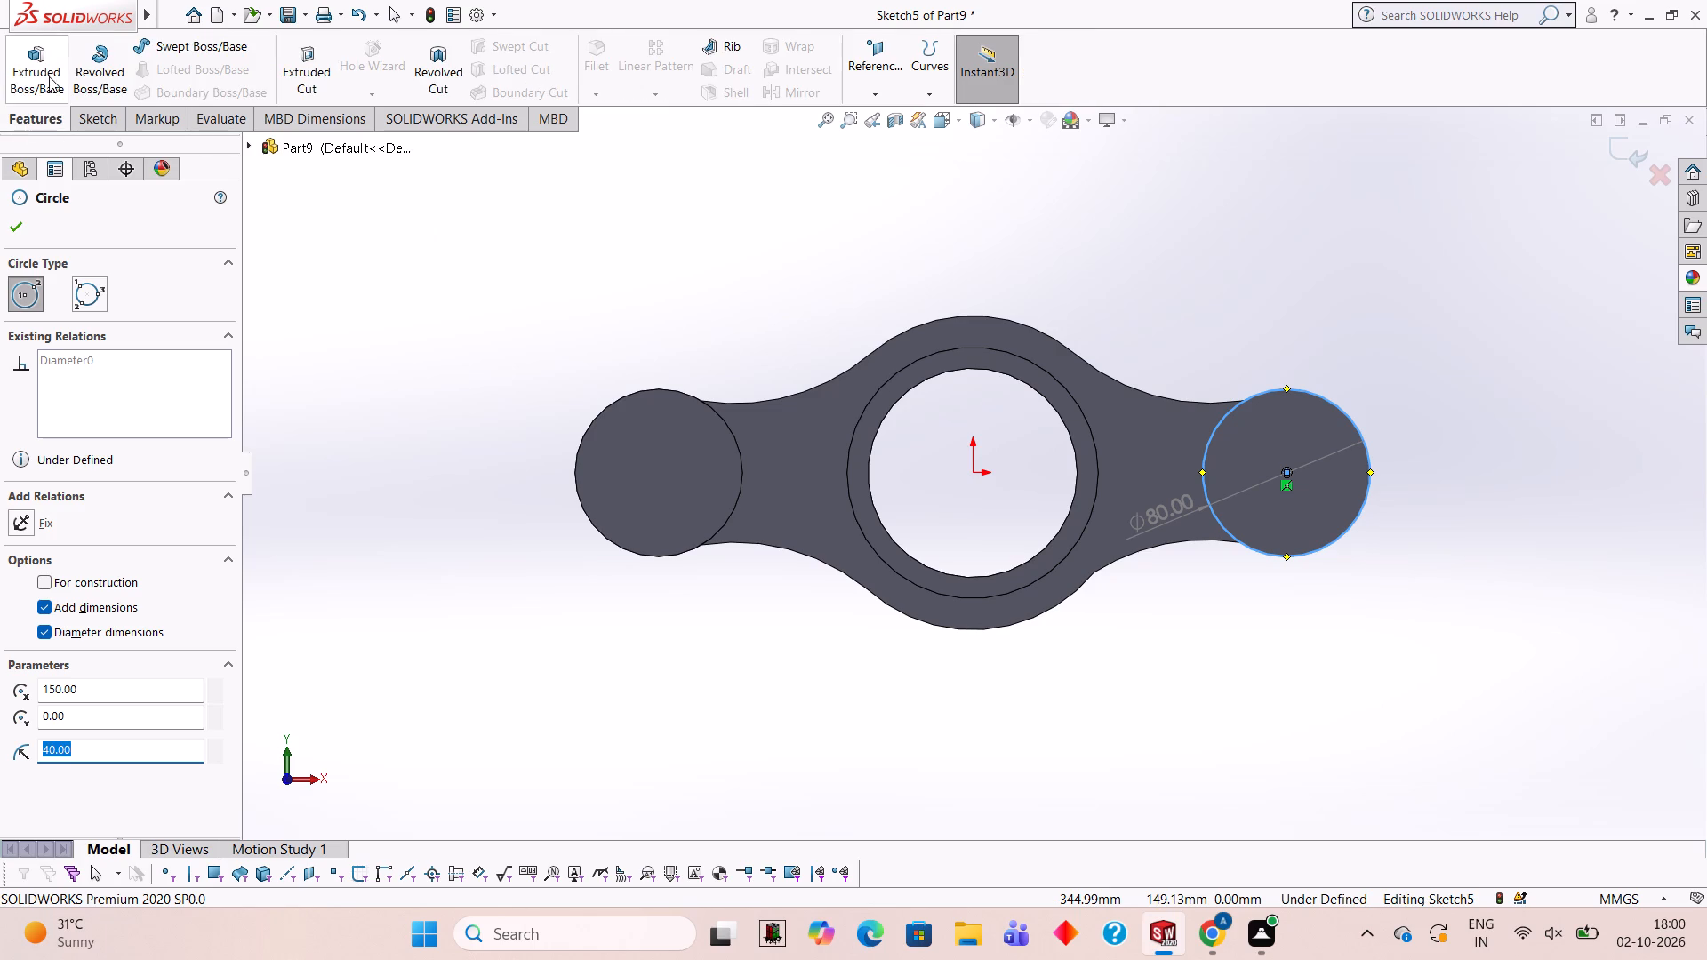
pyautogui.click(32, 66)
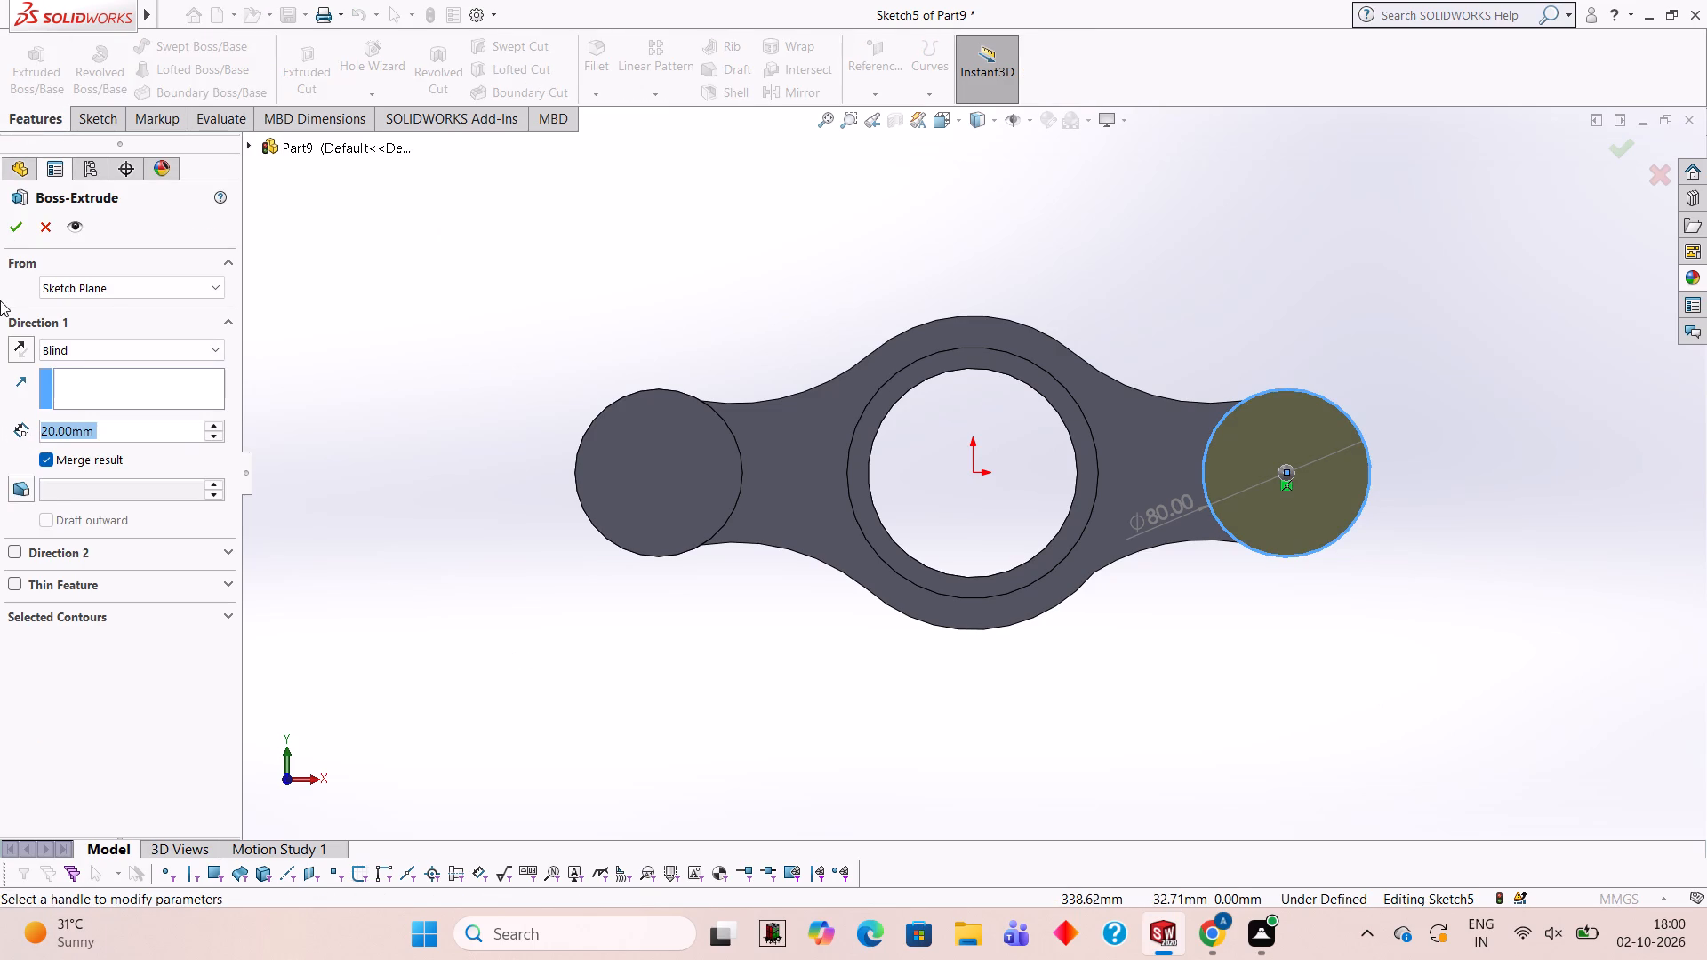
pyautogui.click(24, 226)
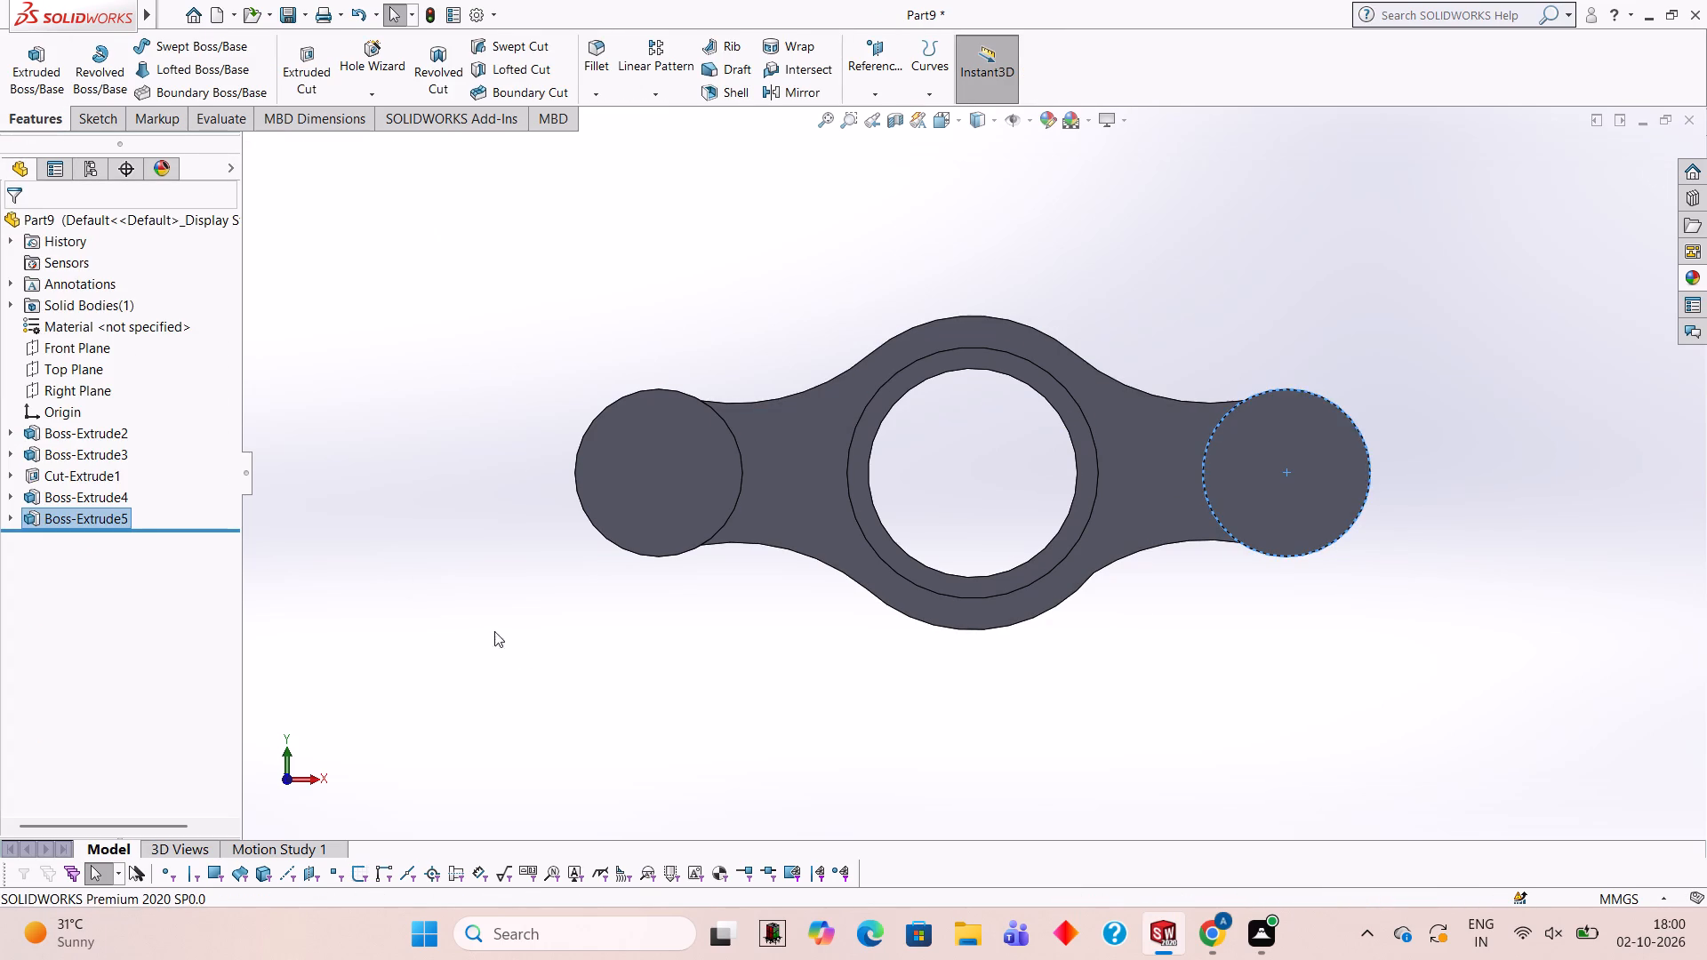
pyautogui.click(509, 642)
# Start a sketch on the negative-X end boss's face and draw two 50 mm diameter circles, one concentric with each end boss.
pyautogui.moveTo(907, 744); pyautogui.dragTo(897, 460, button='middle')
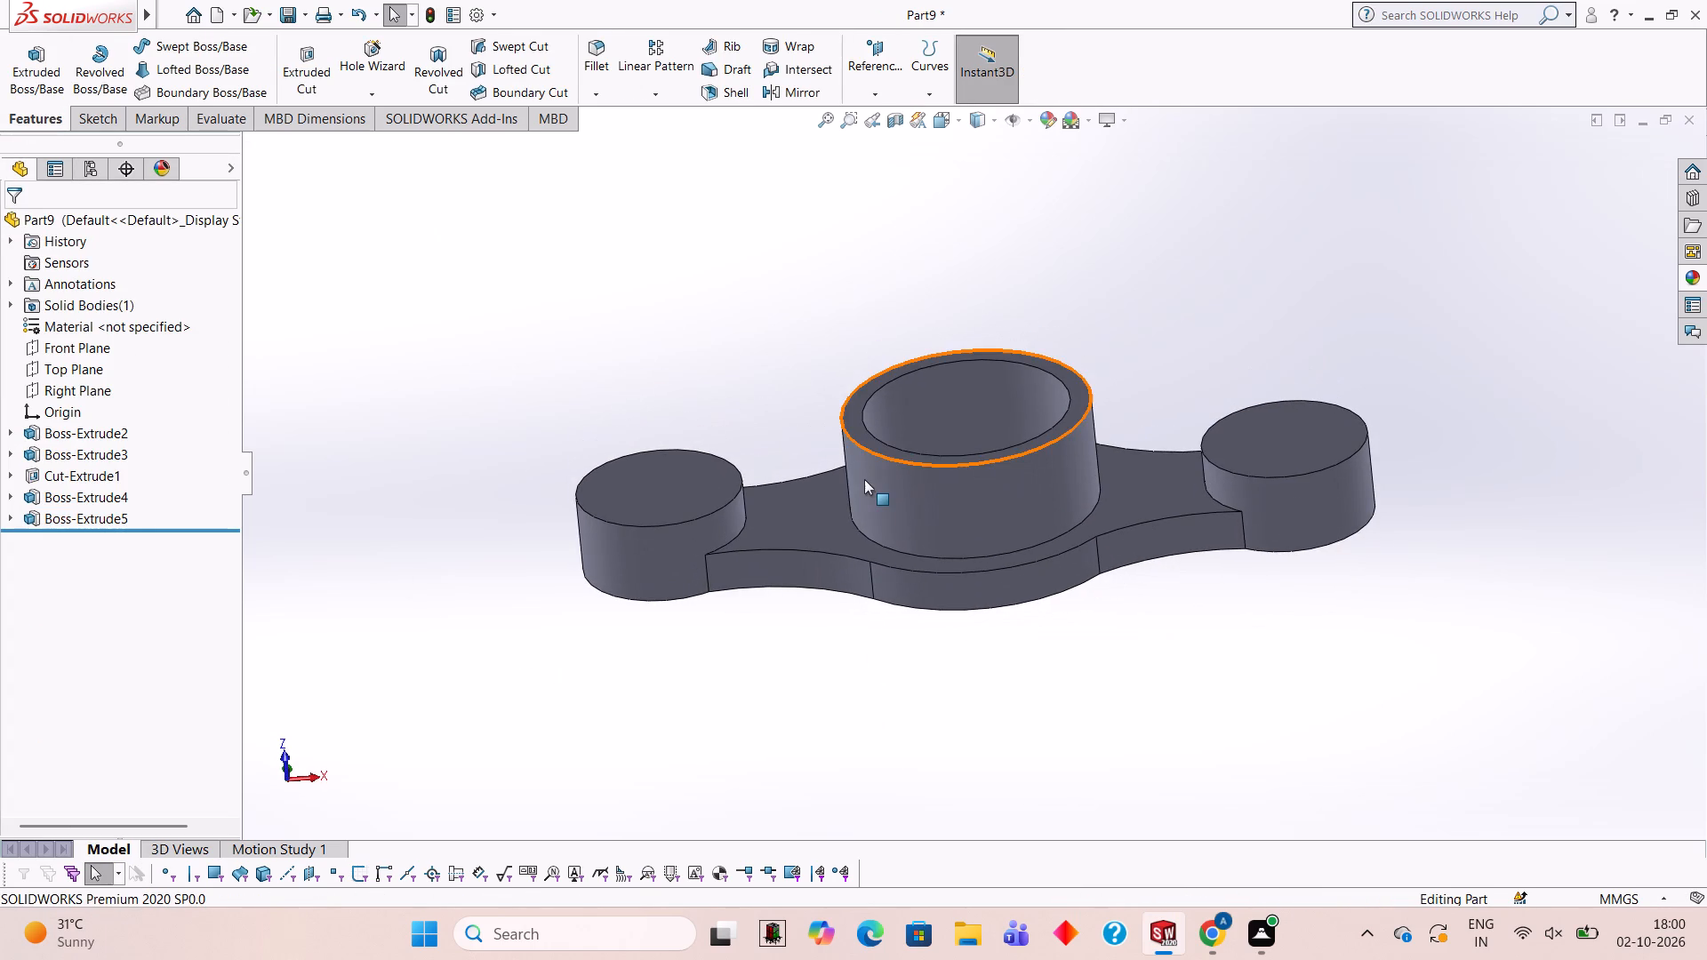
pyautogui.moveTo(890, 310); pyautogui.dragTo(910, 593, button='middle')
pyautogui.click(635, 488)
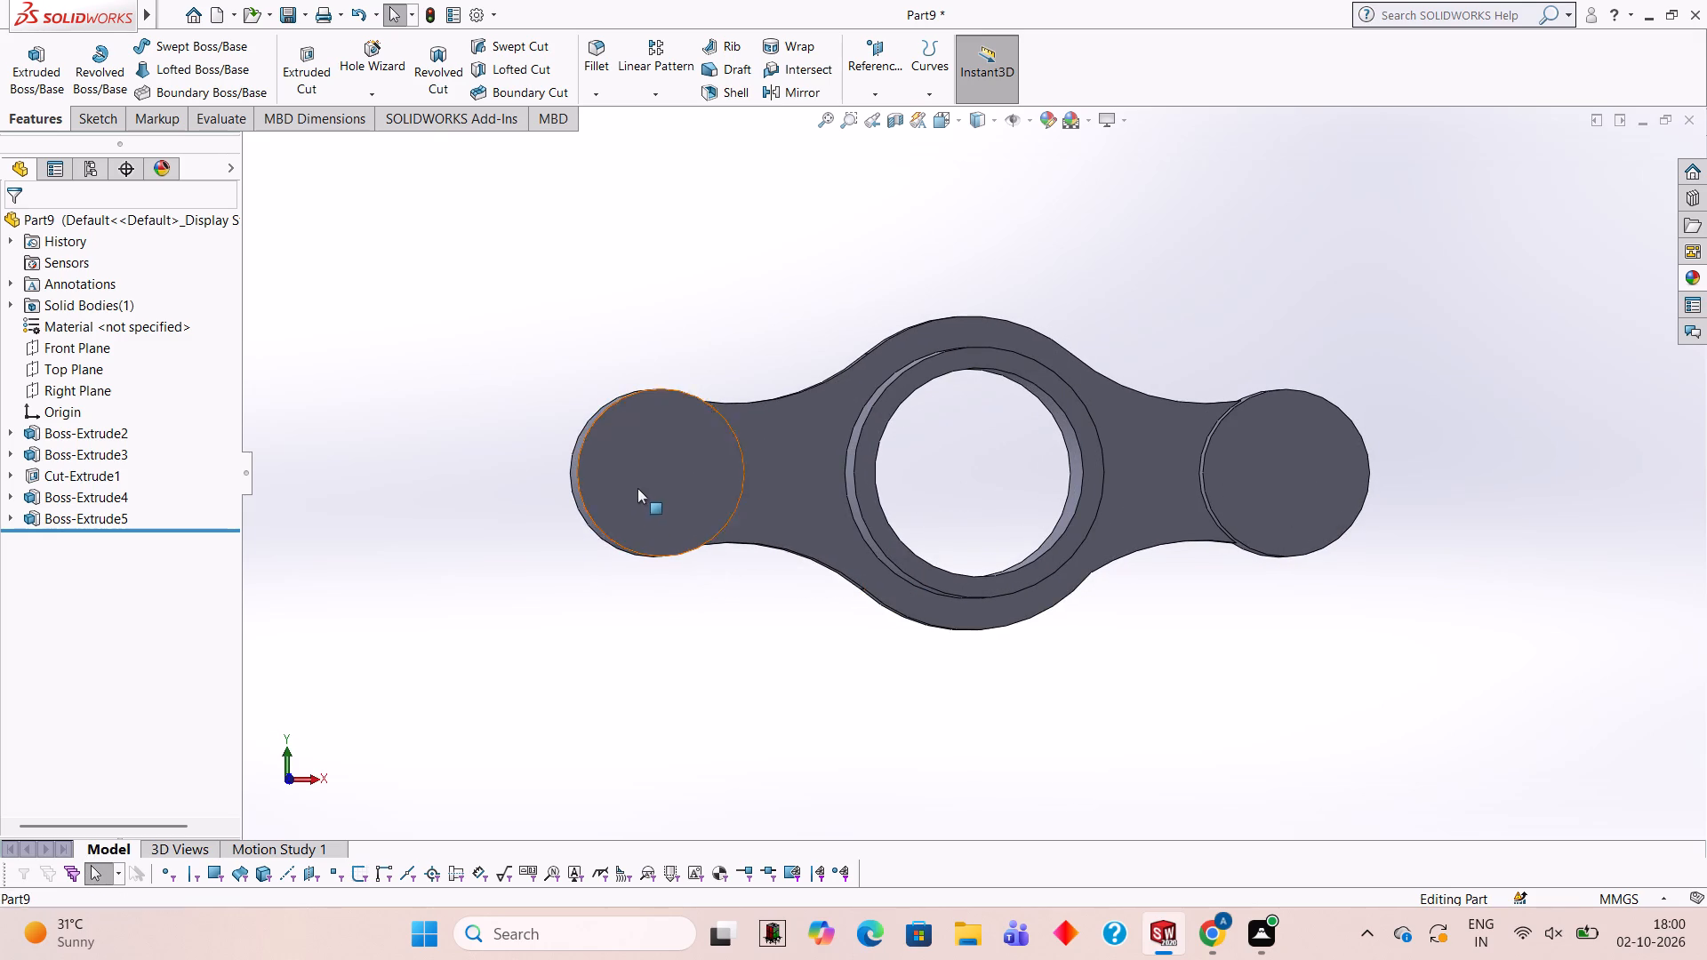
pyautogui.click(712, 430)
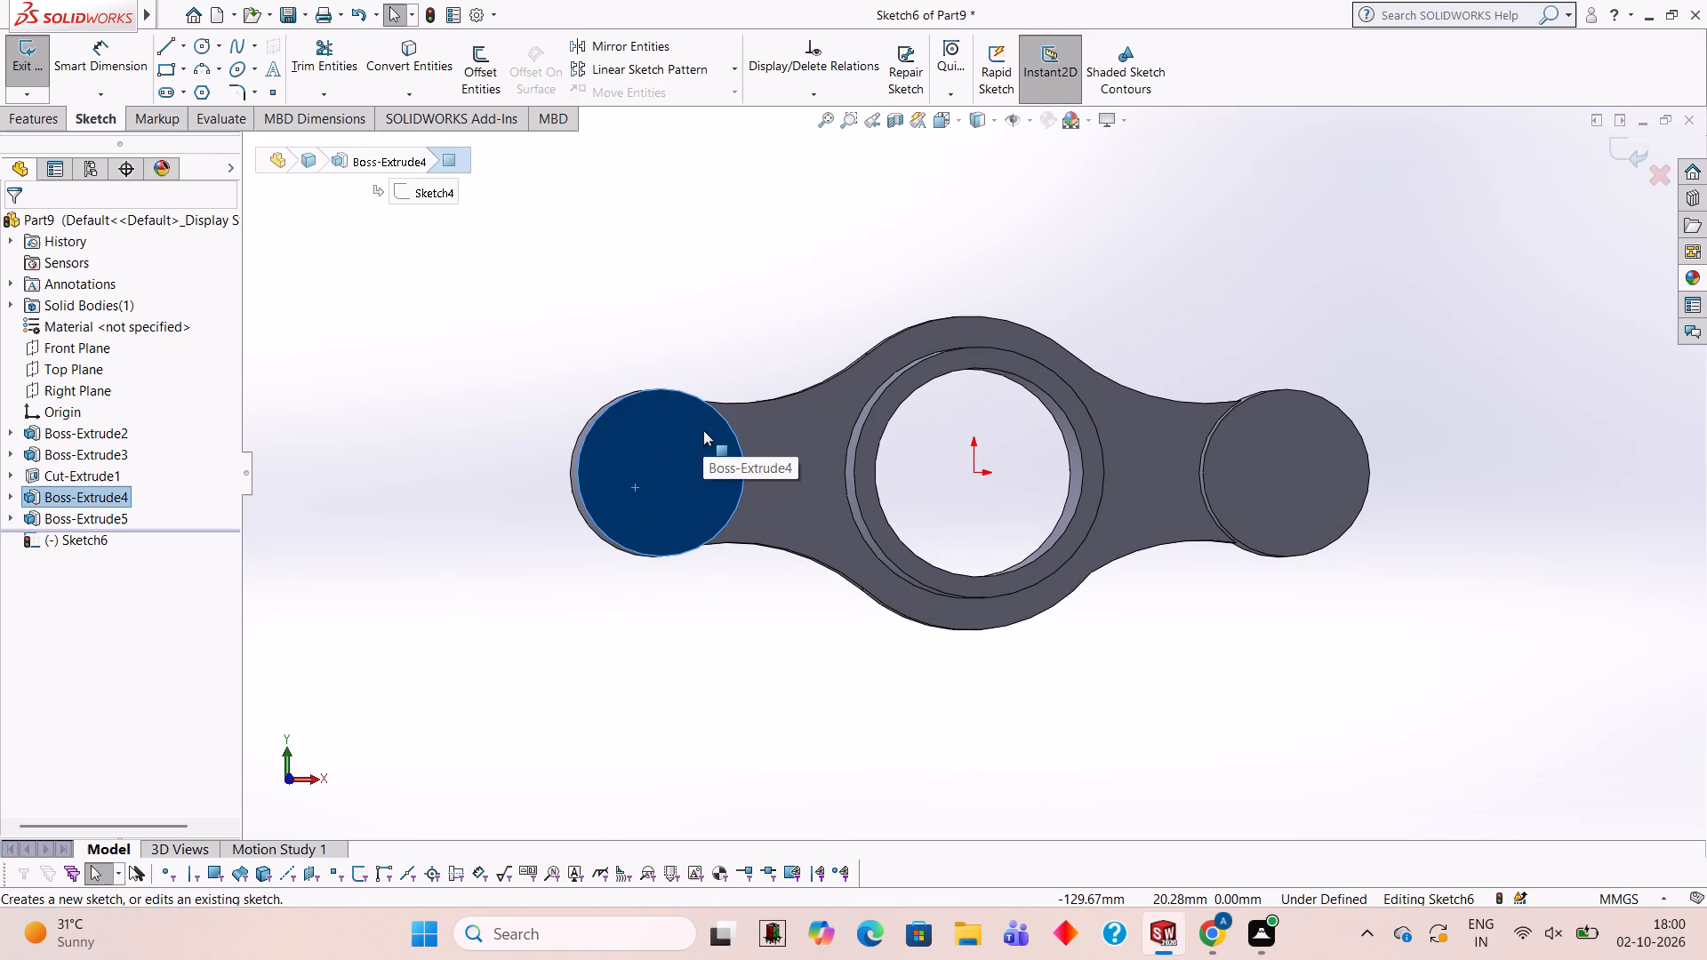
pyautogui.hotkey('ctrl', '8')
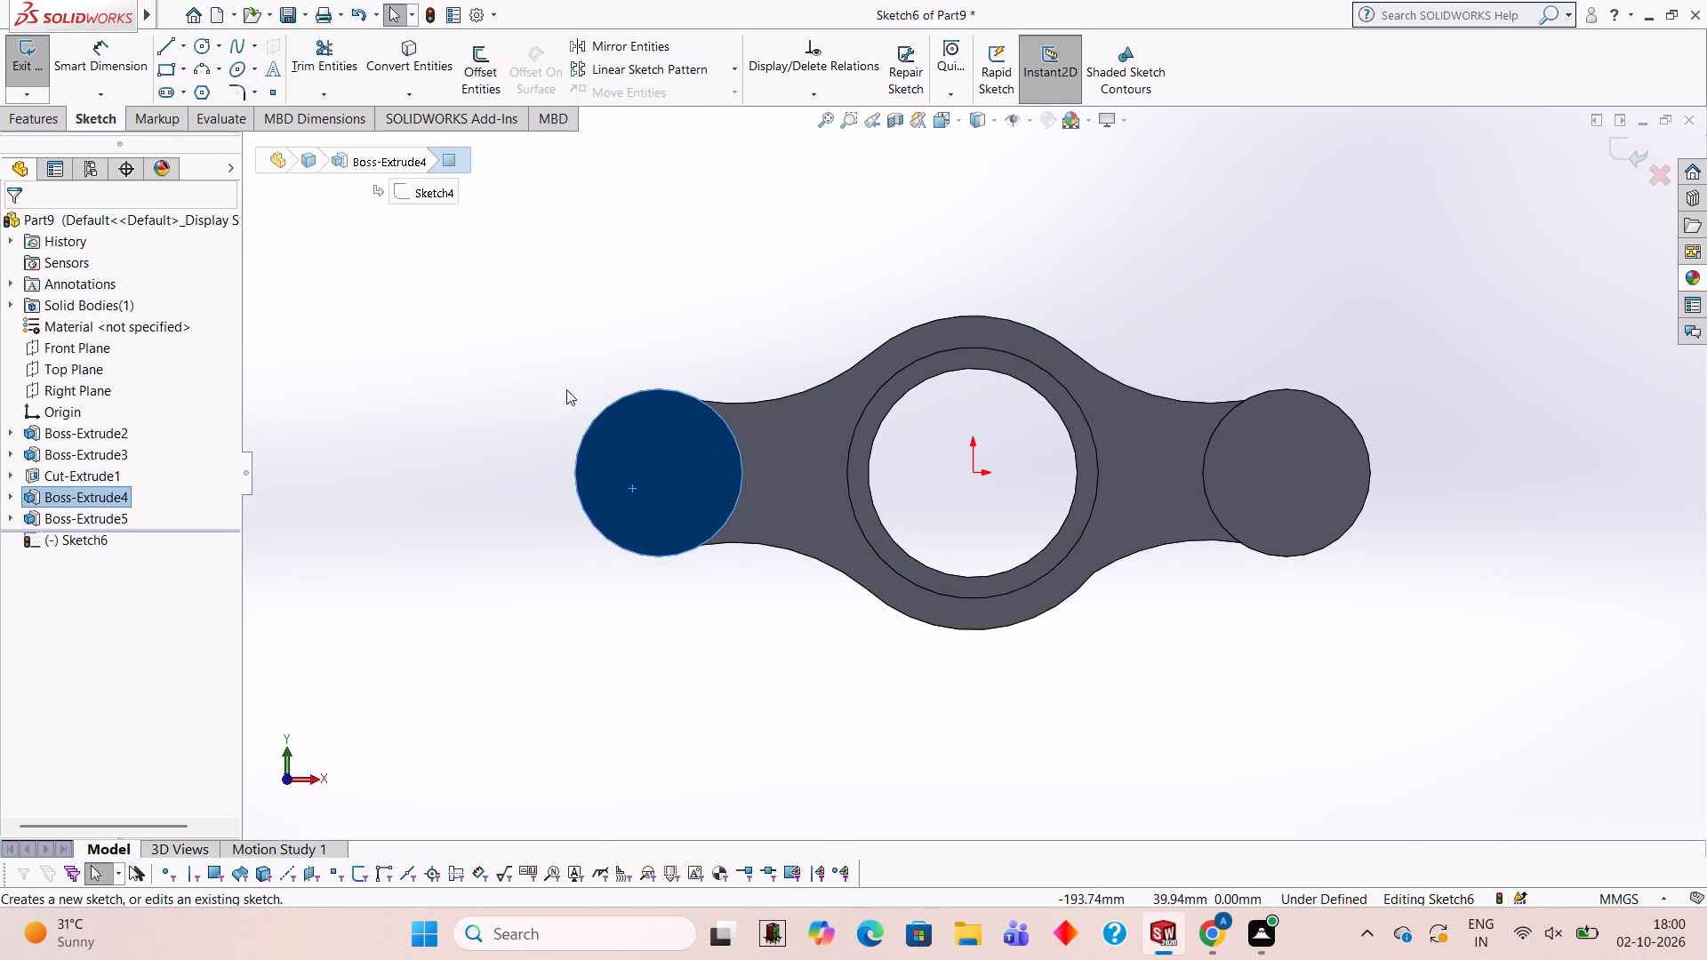
pyautogui.click(202, 48)
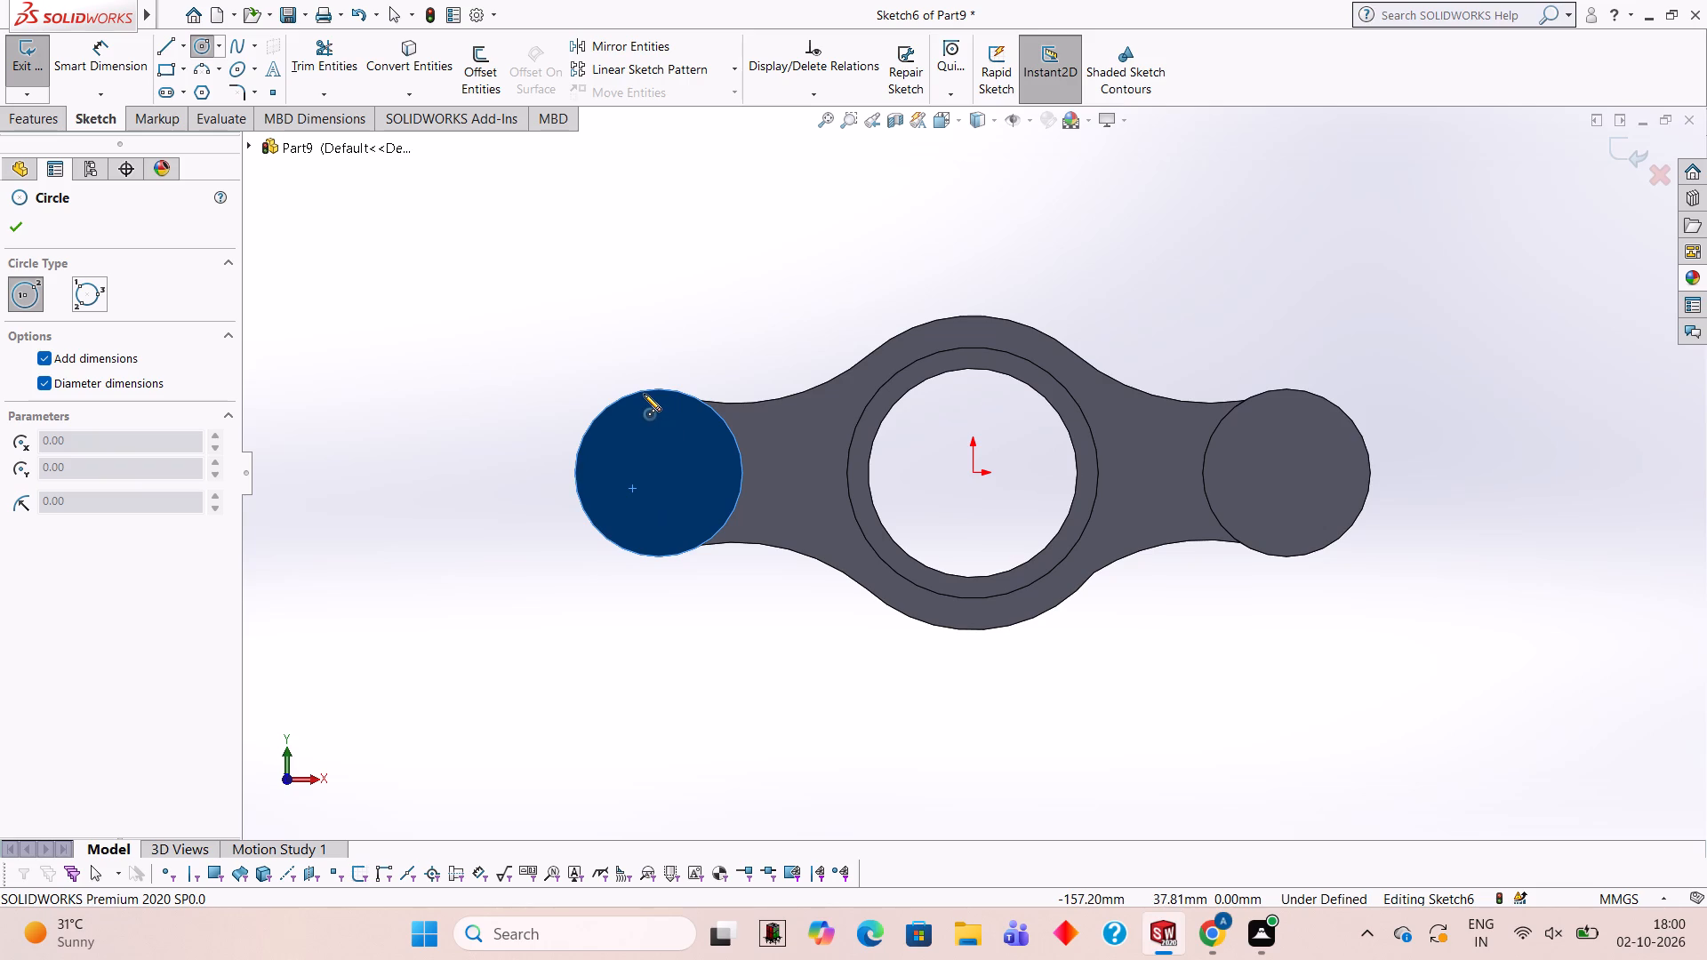
pyautogui.click(657, 470)
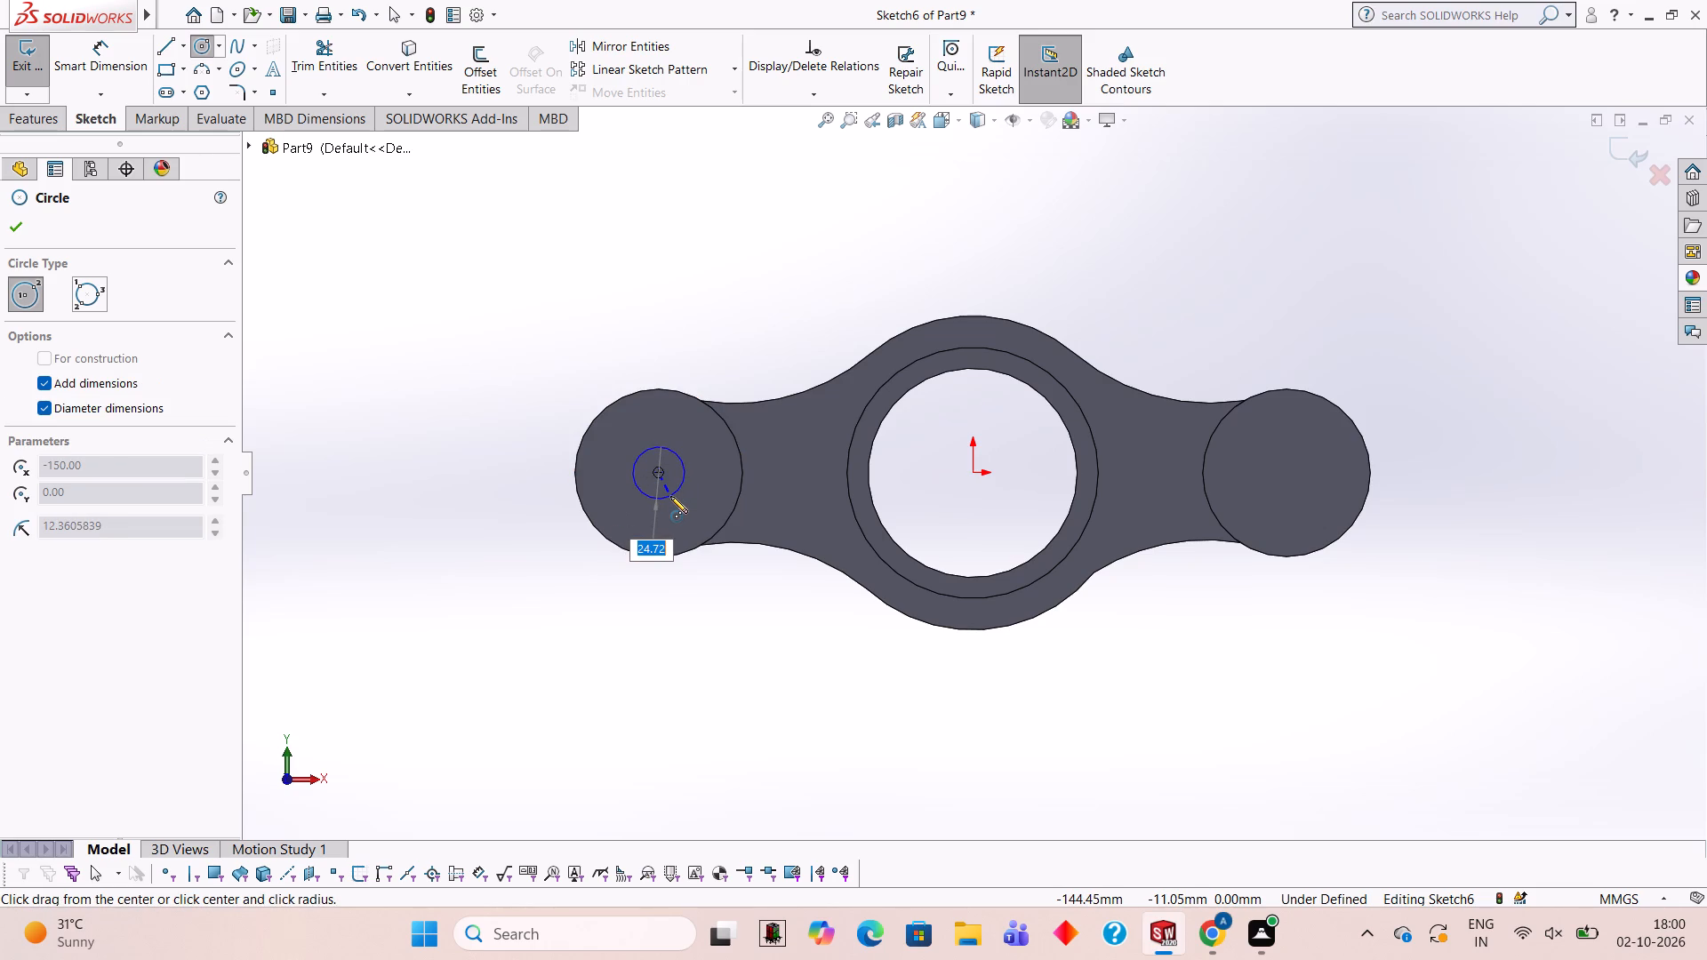
pyautogui.press('5')
pyautogui.press('0')
pyautogui.press('Return')
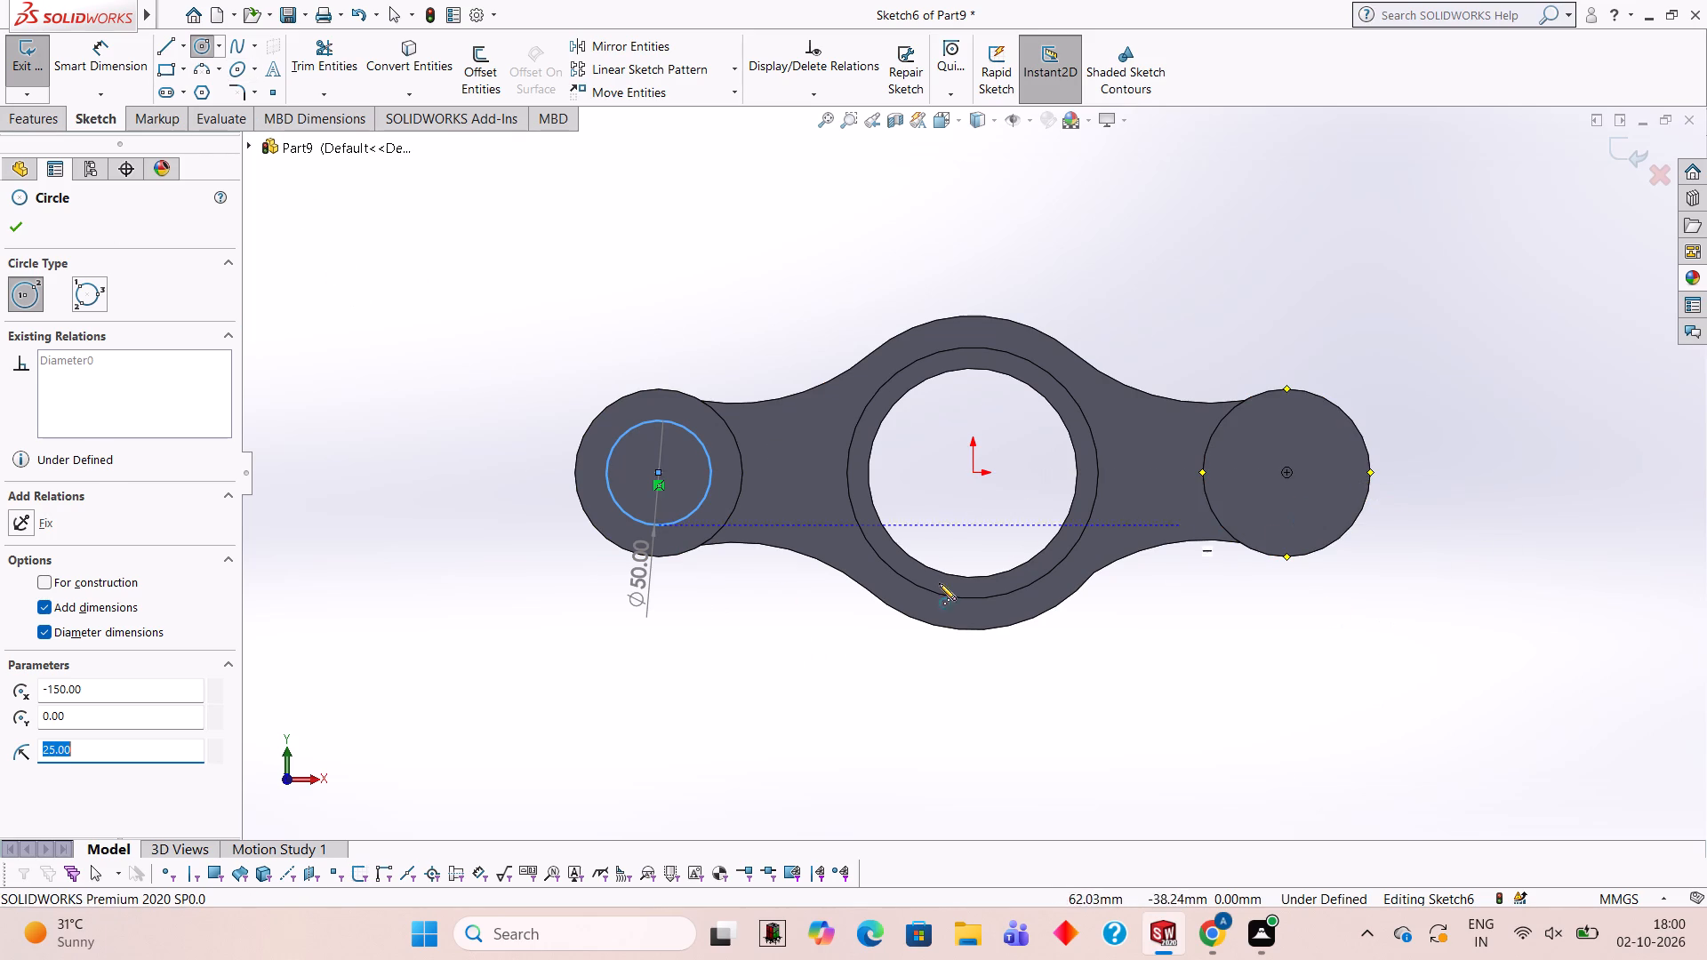
pyautogui.click(1286, 470)
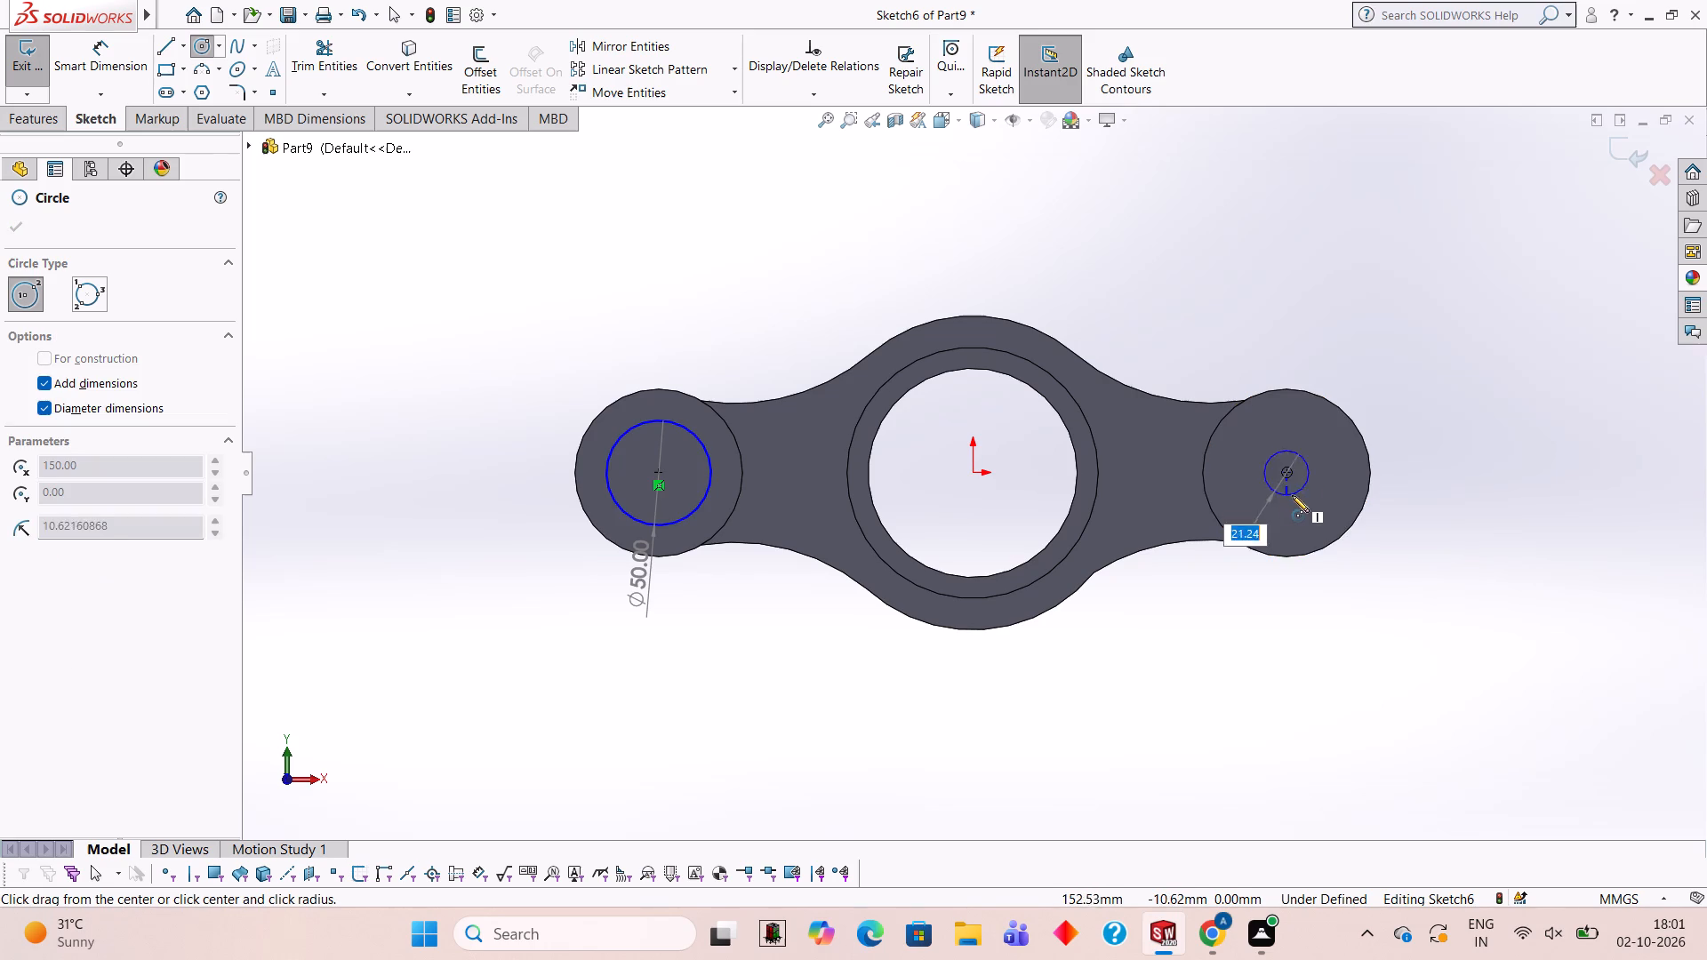
pyautogui.write('50')
pyautogui.press('Return')
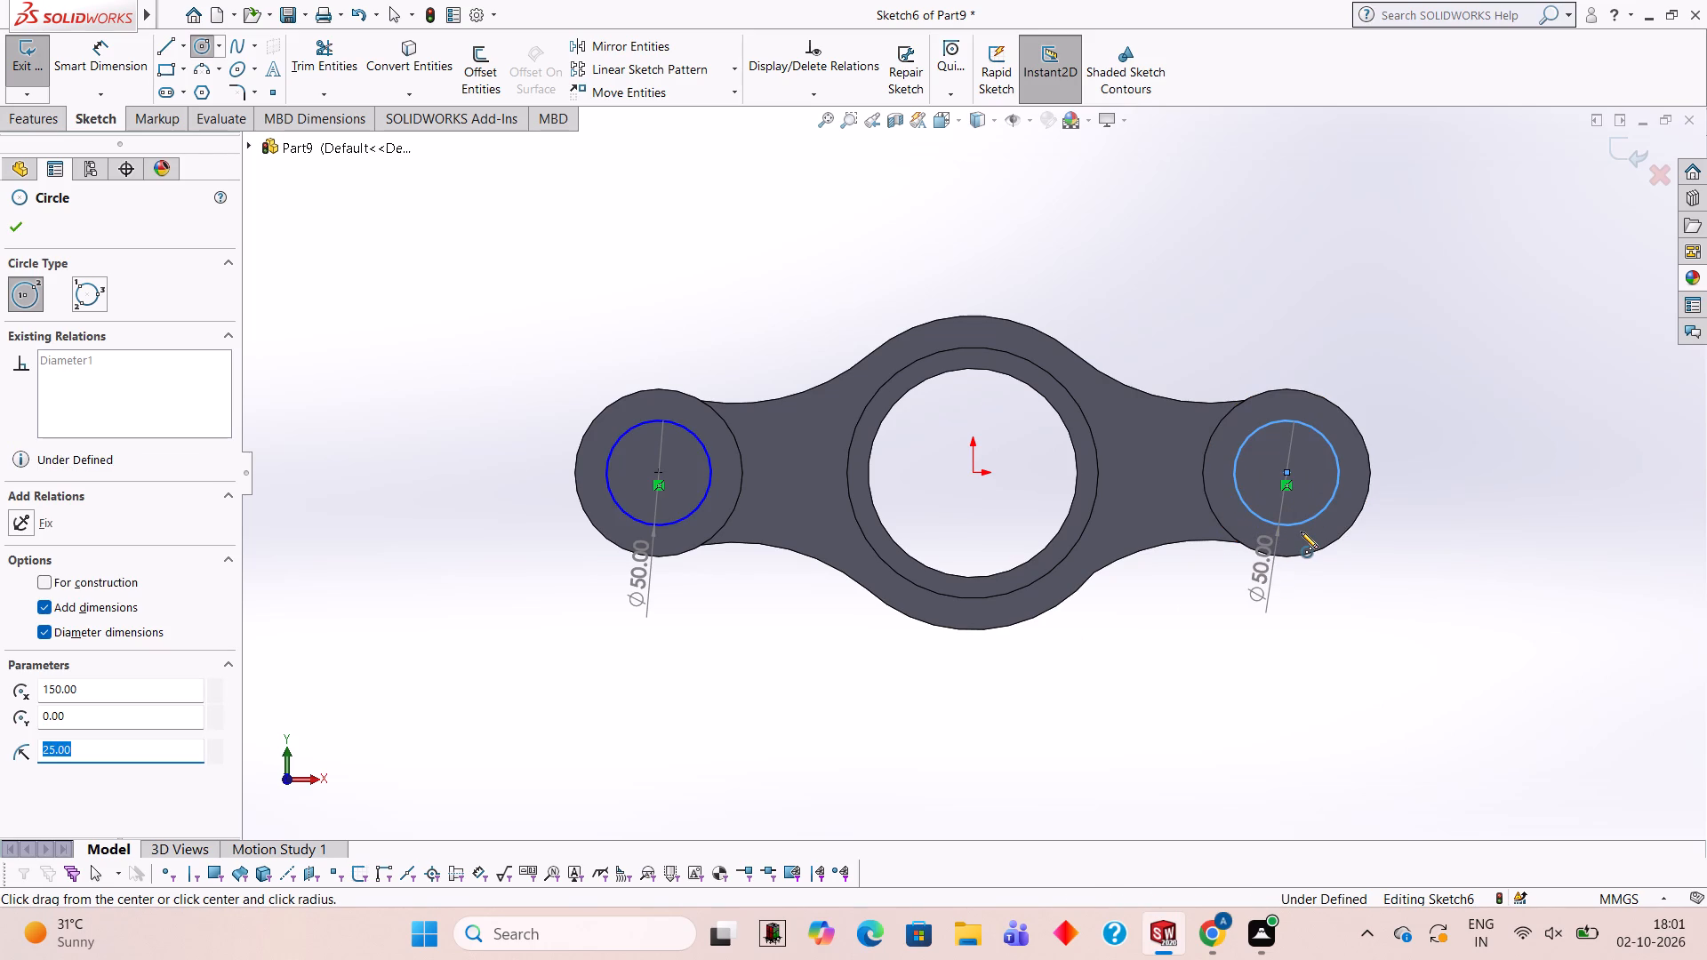
# Extrude-cut the two 50 mm circles to a blind depth of 40 mm through both end bosses.
pyautogui.scroll(-1, 944, 749)
pyautogui.moveTo(944, 749); pyautogui.dragTo(963, 601, button='middle')
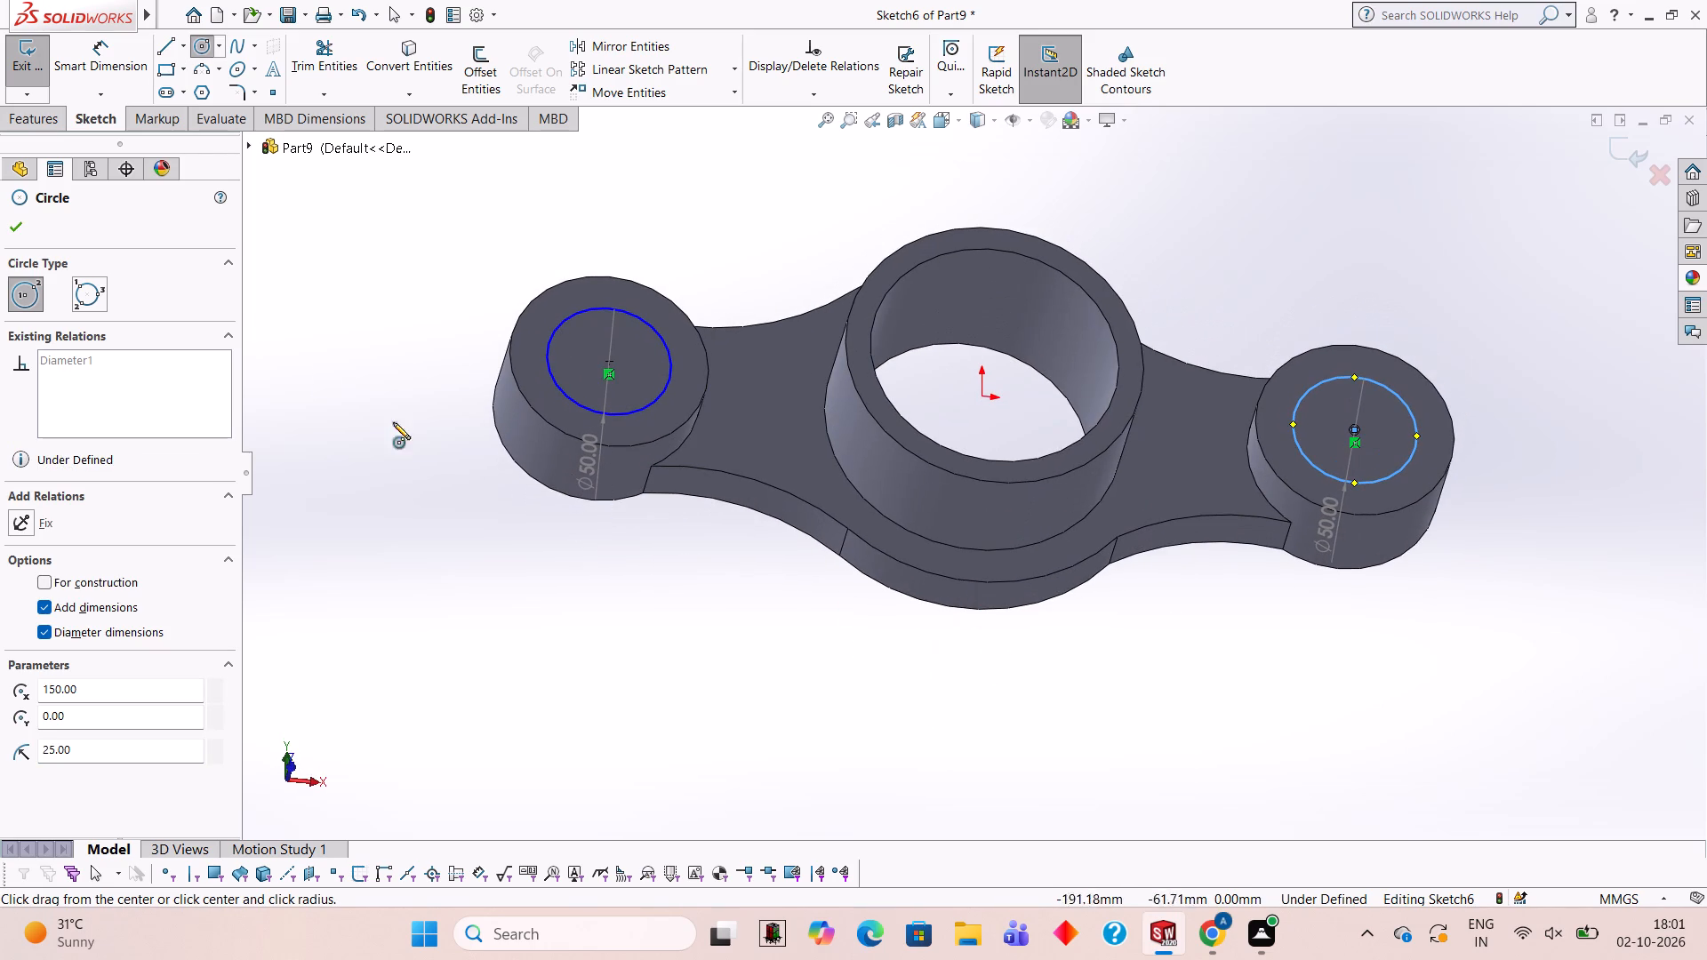
pyautogui.click(51, 127)
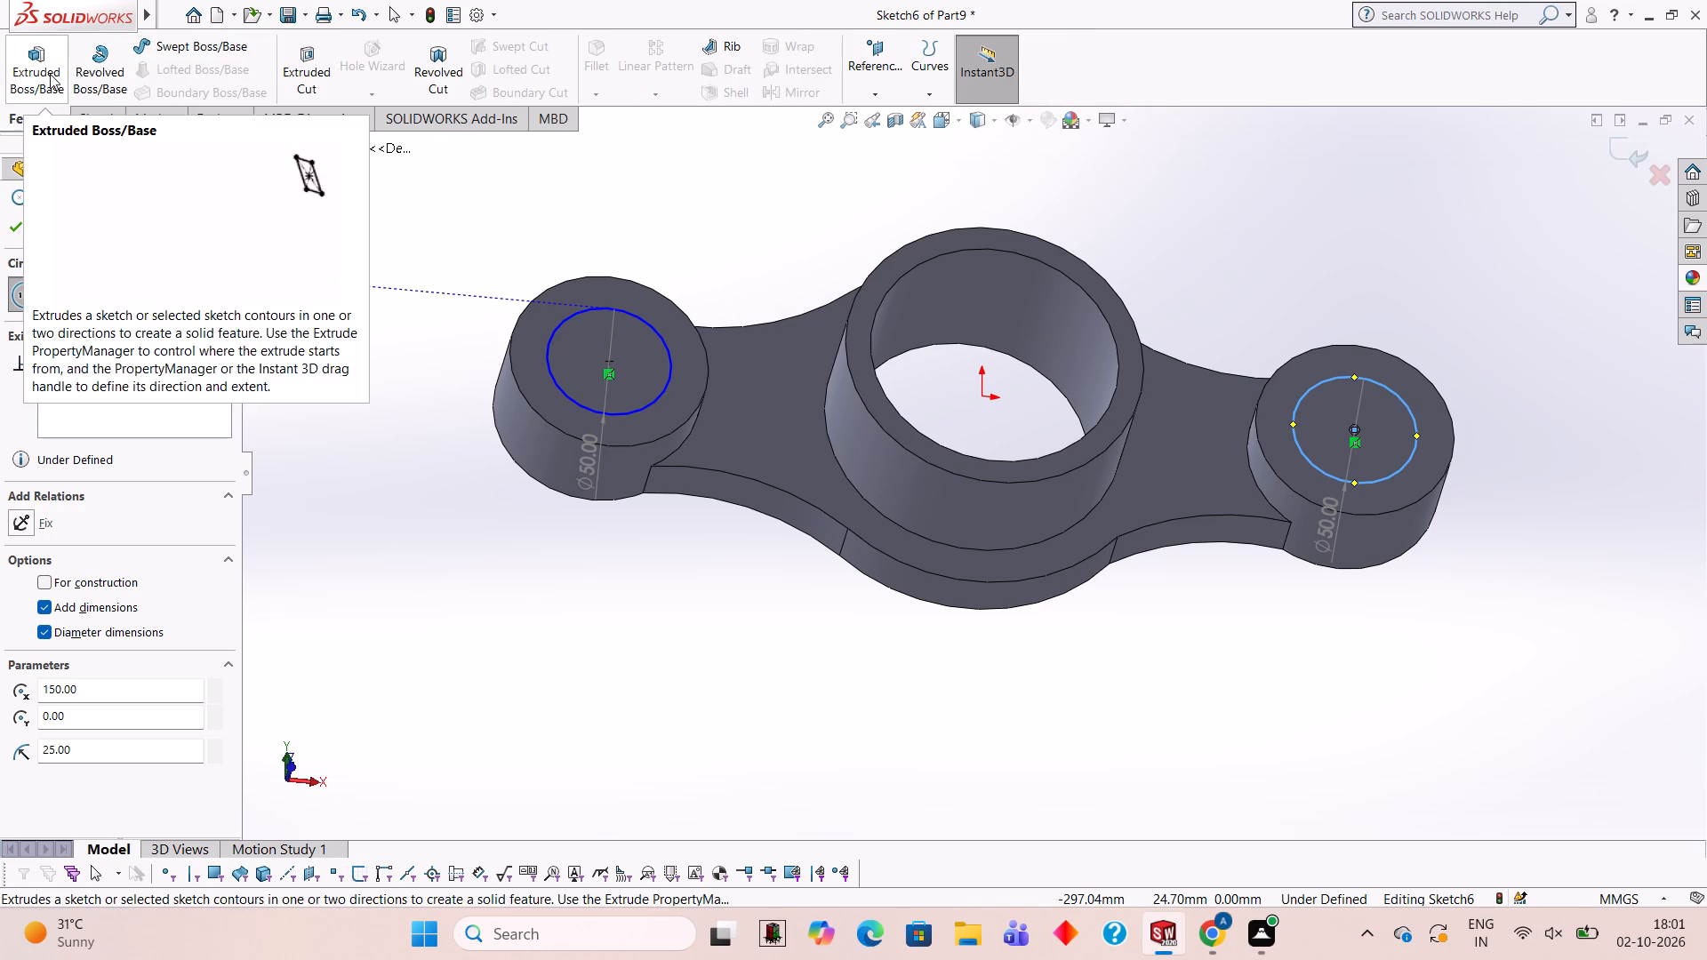
pyautogui.click(50, 74)
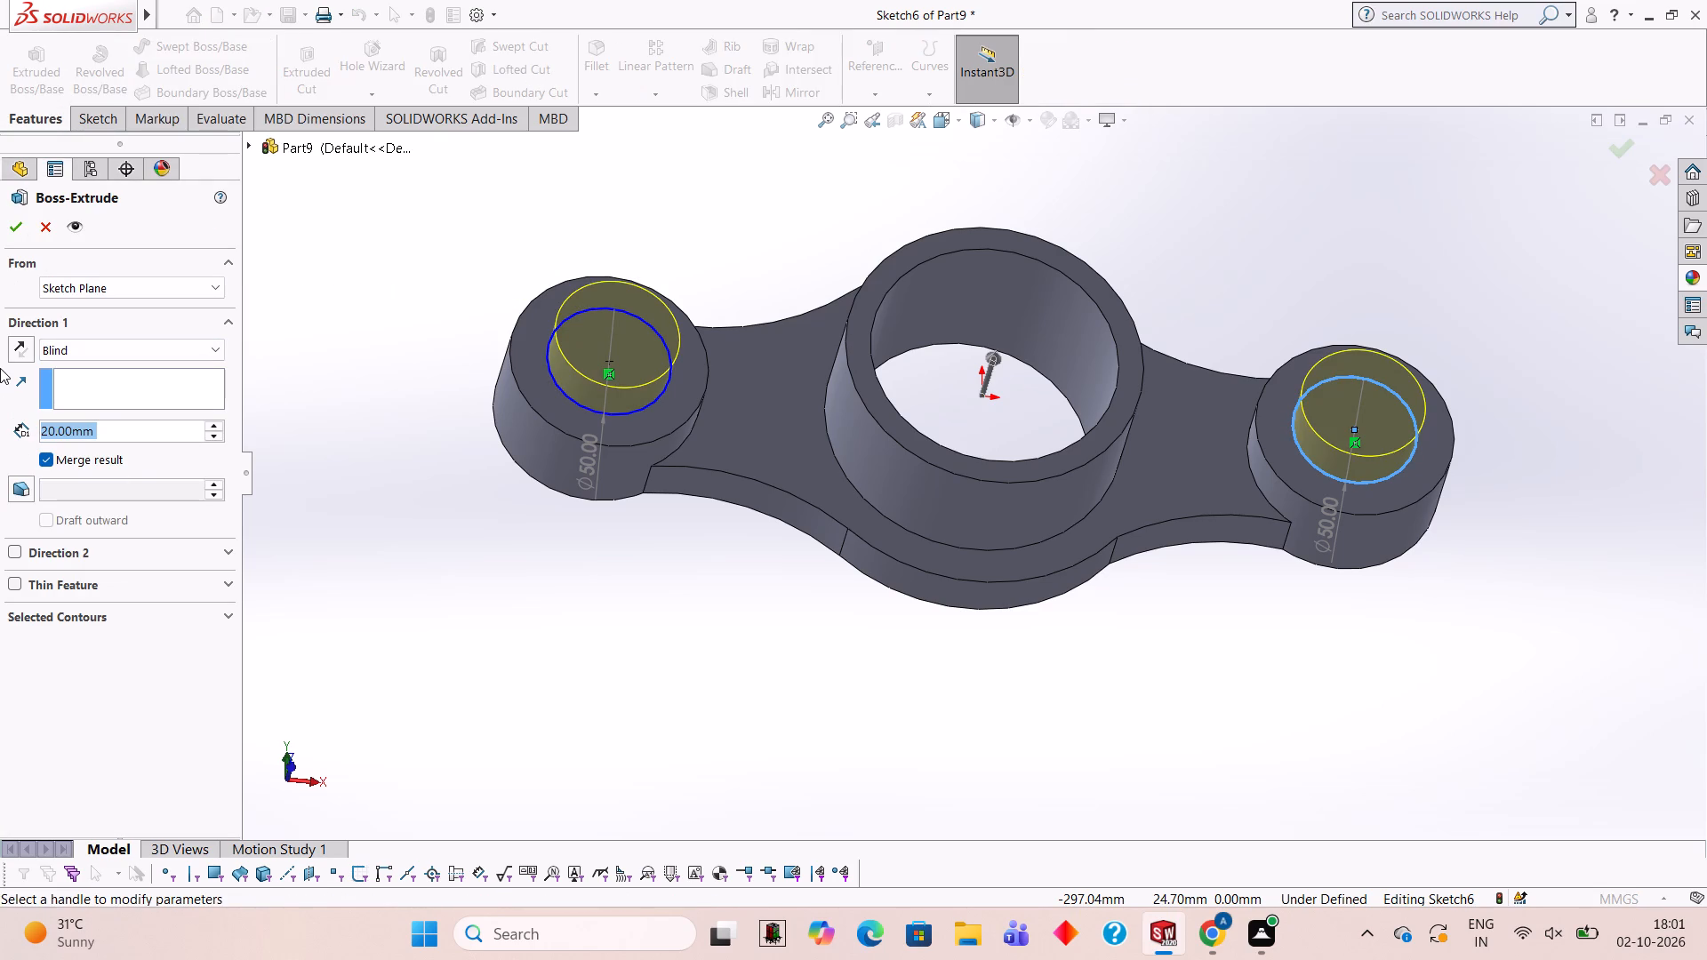
pyautogui.press('Escape')
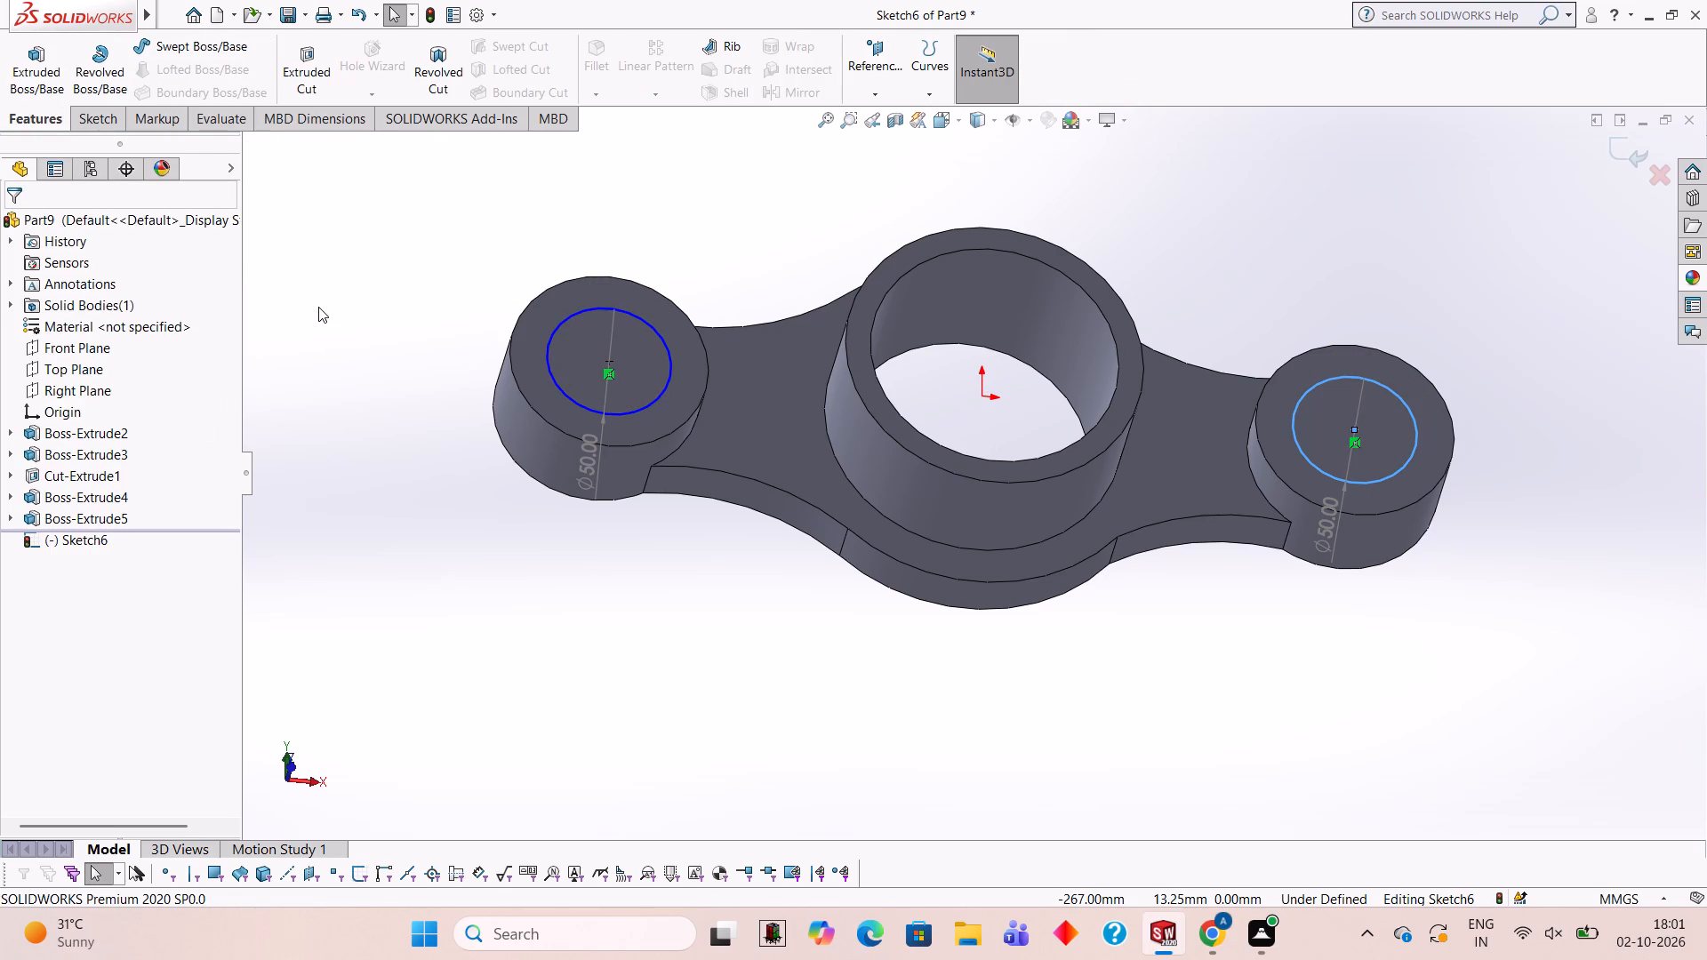
pyautogui.click(326, 43)
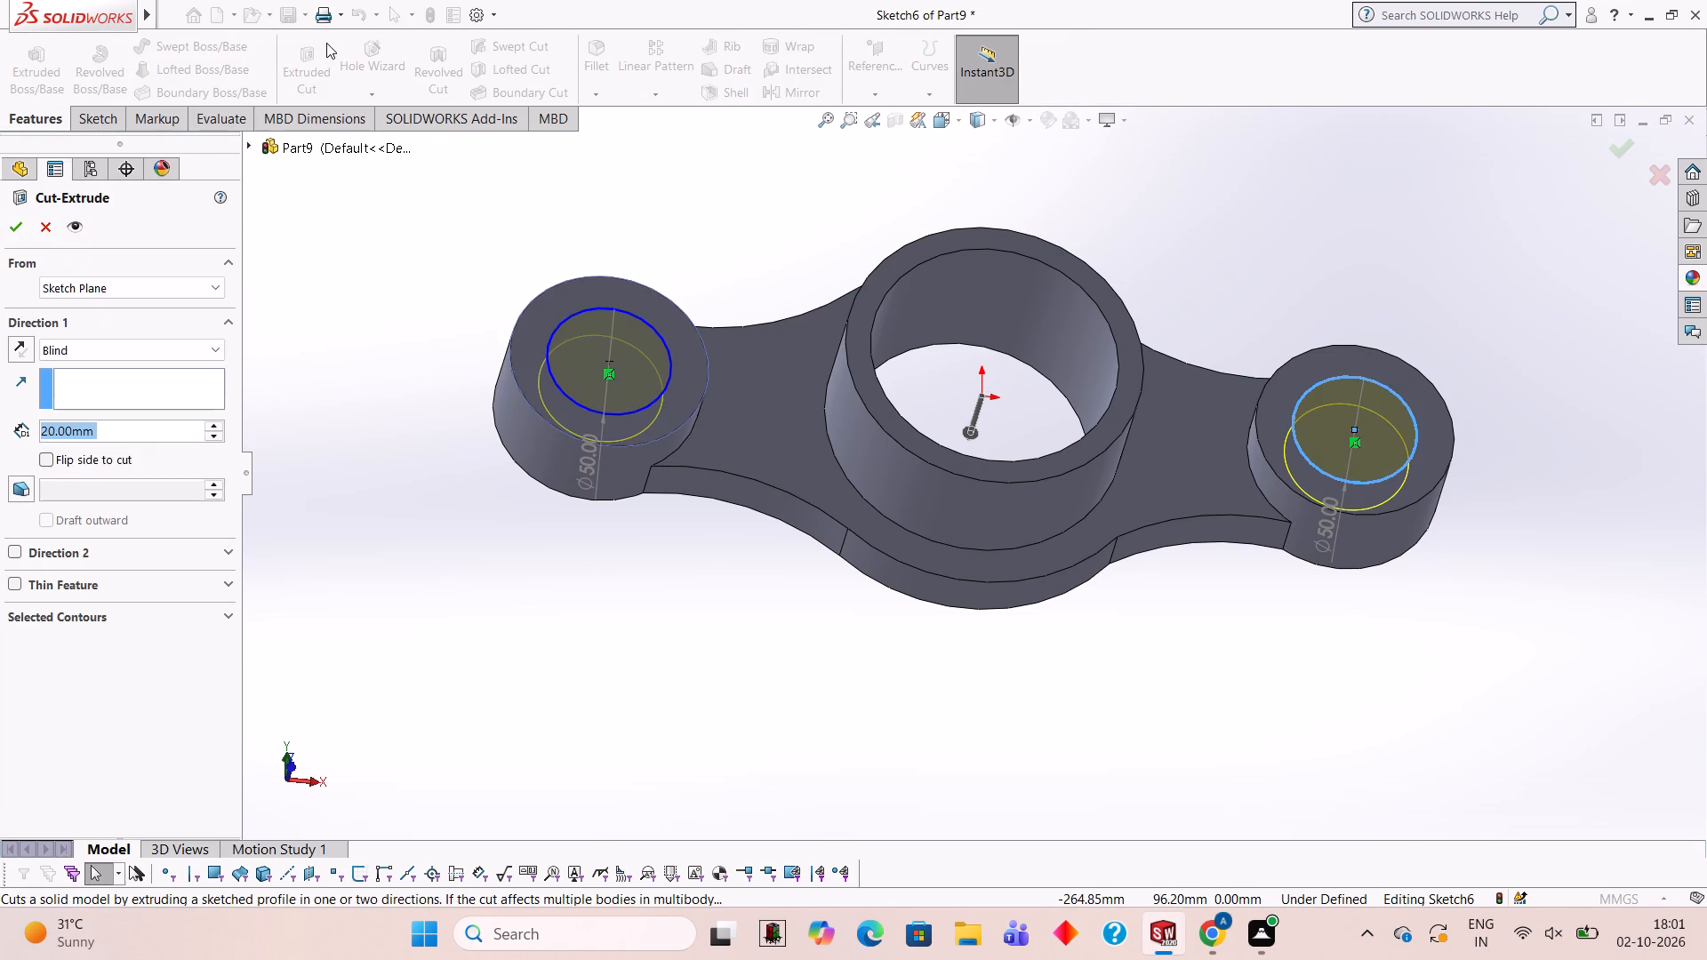
pyautogui.moveTo(699, 623); pyautogui.dragTo(691, 348, button='middle')
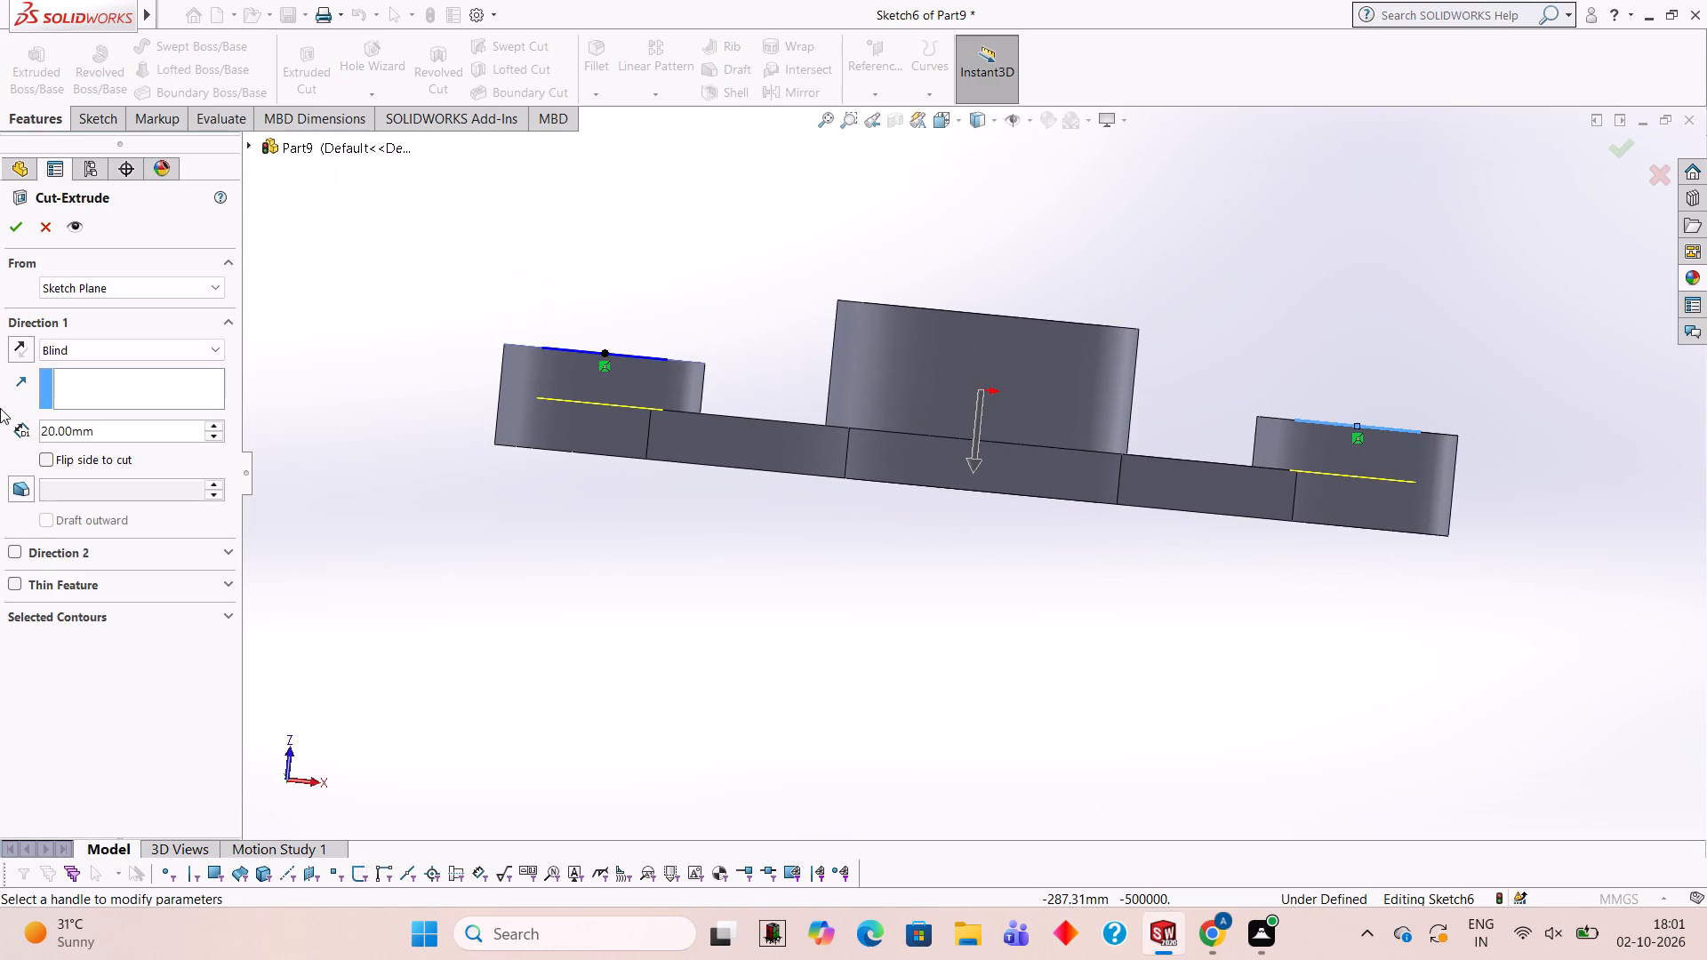
pyautogui.click(123, 424)
pyautogui.press('BackSpace')
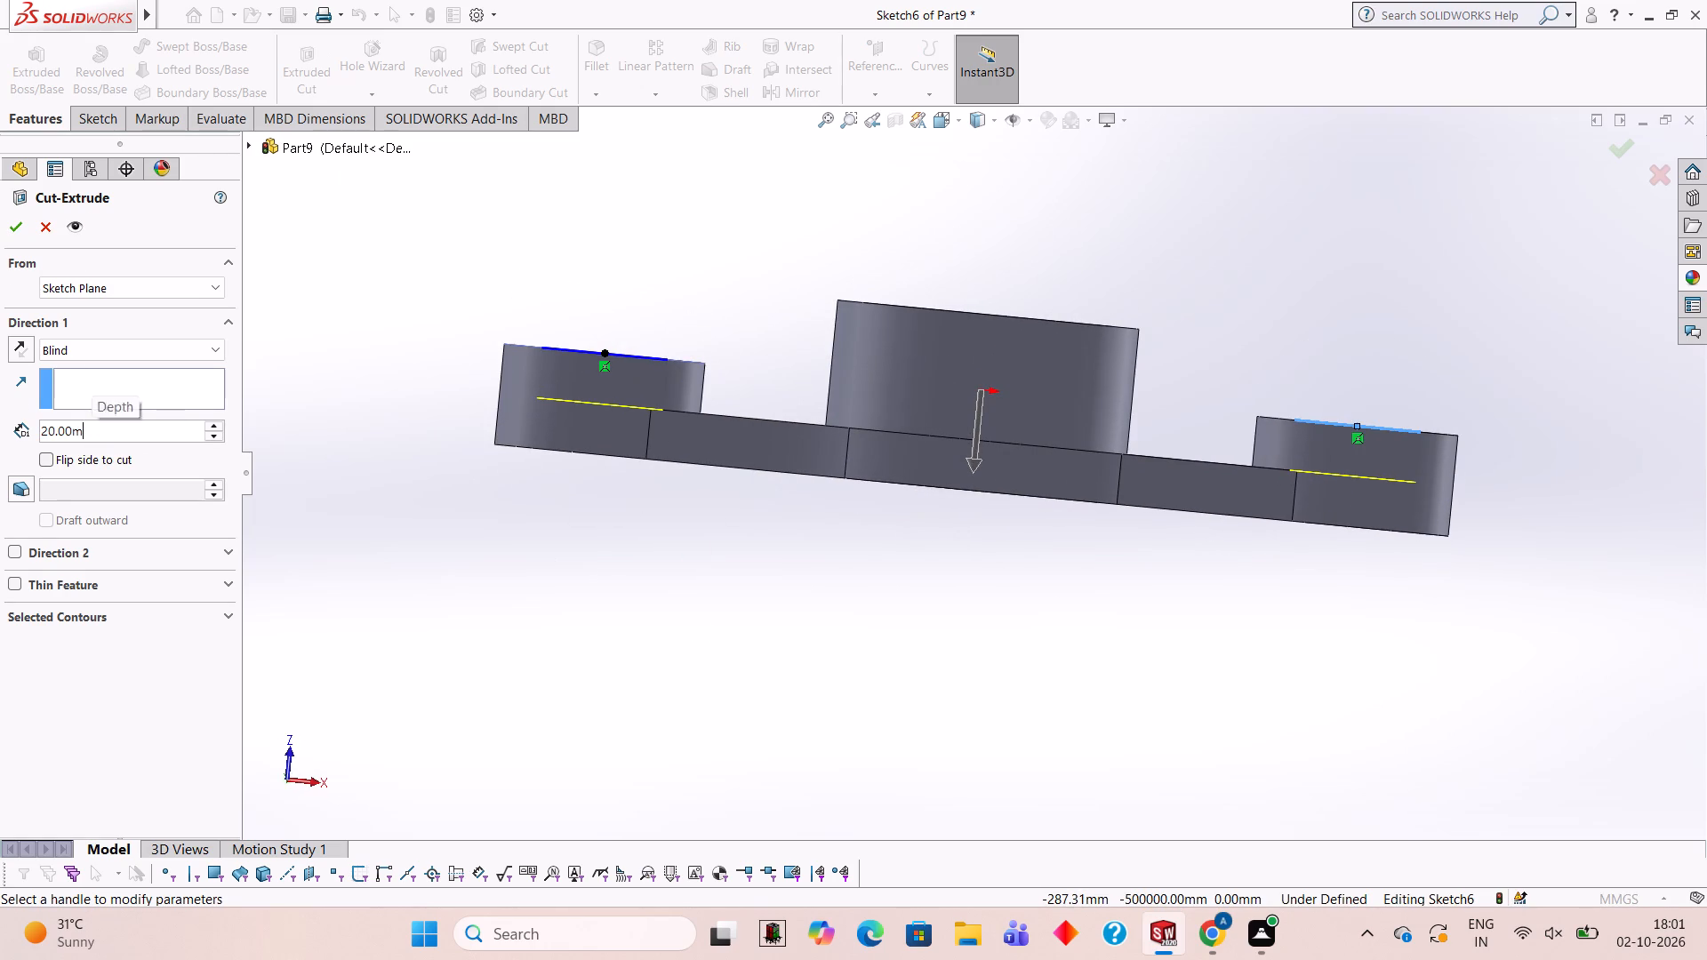
pyautogui.press('BackSpace')
pyautogui.press('BackSpace')
pyautogui.press('BackSpace')
pyautogui.press('BackSpace')
pyautogui.press('BackSpace')
pyautogui.press('BackSpace')
pyautogui.write('40')
pyautogui.press('Return')
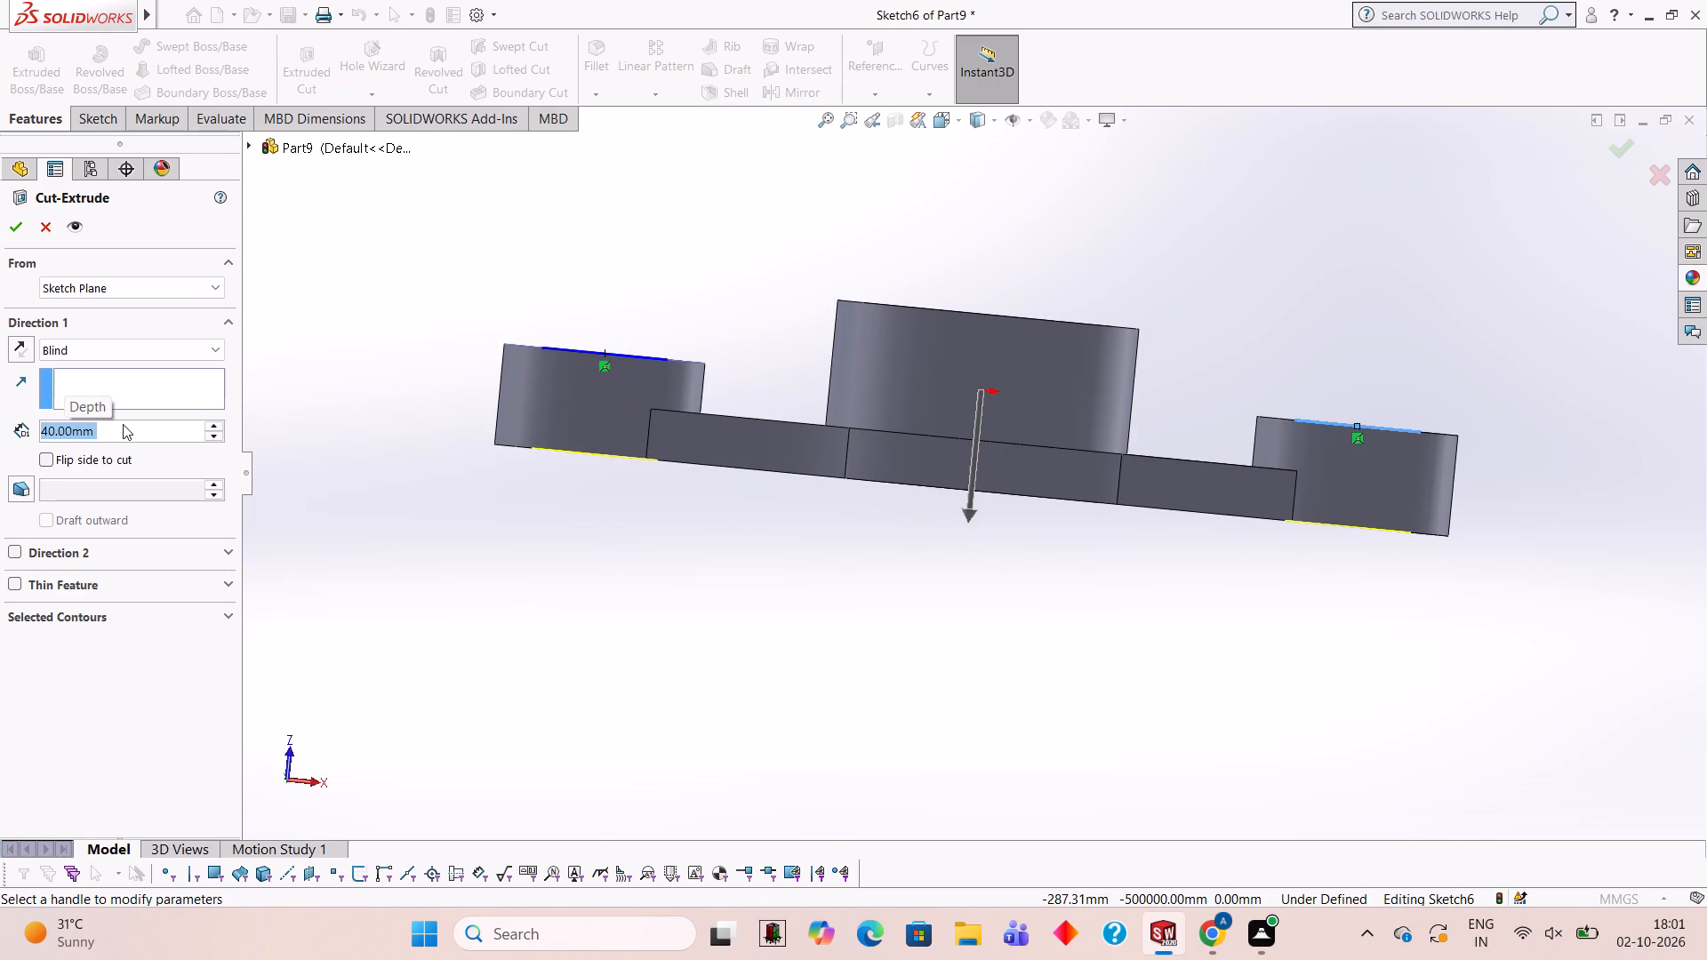
pyautogui.click(14, 221)
pyautogui.click(477, 579)
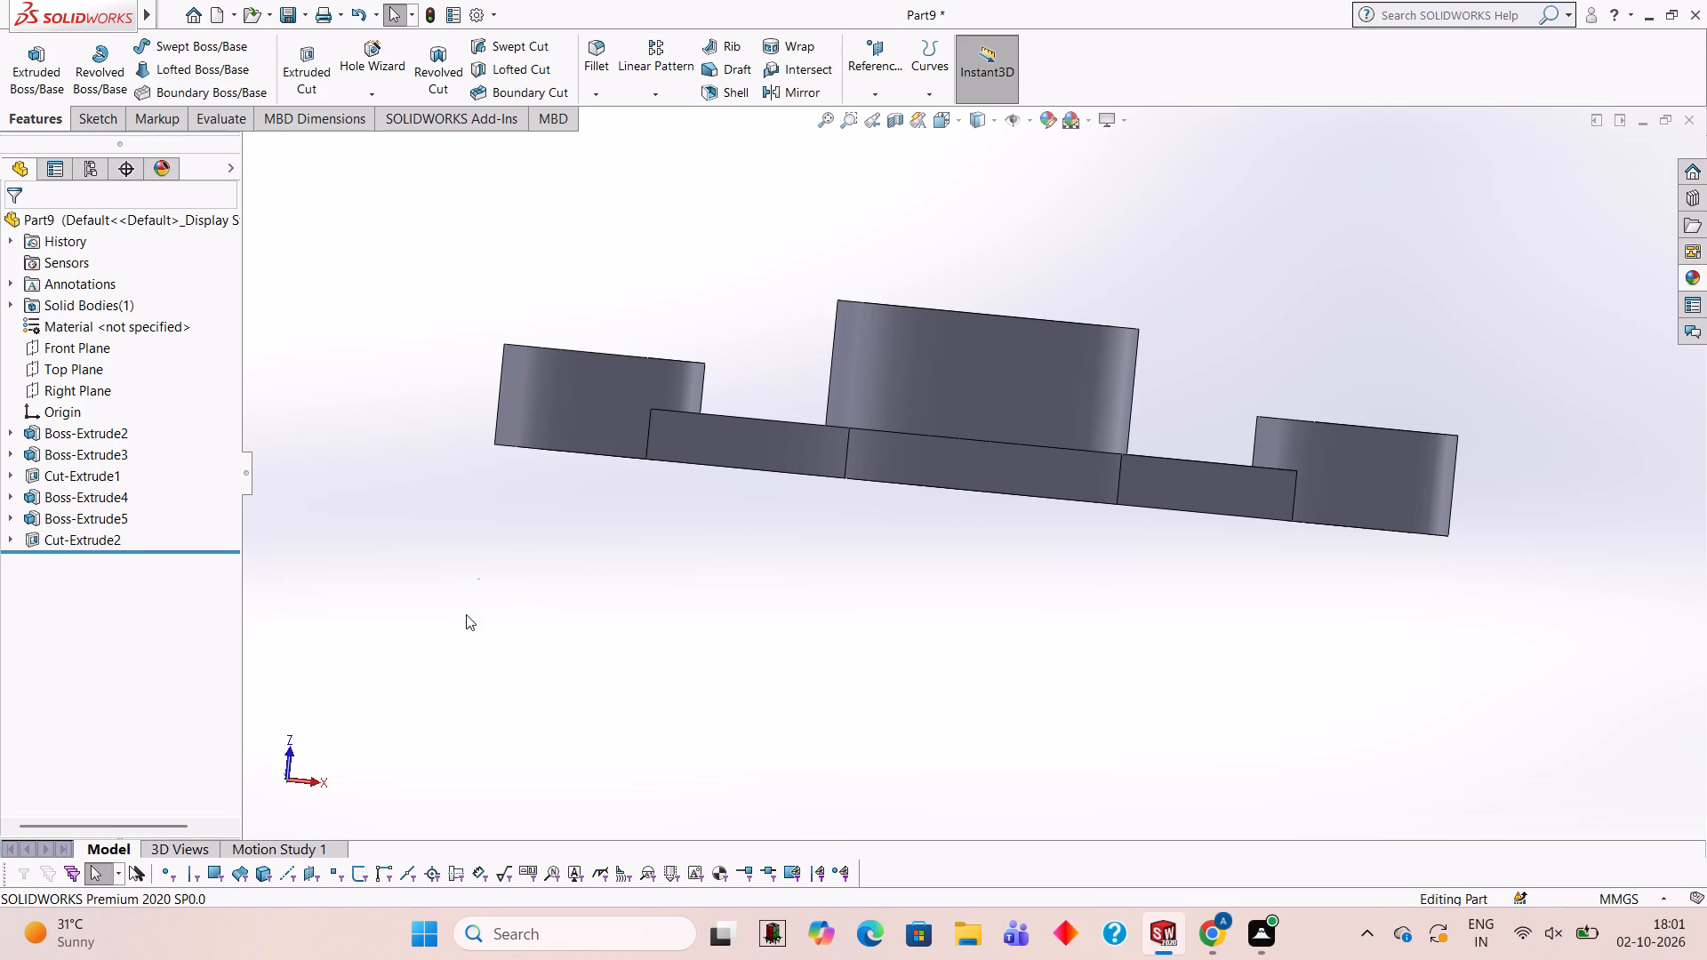
# Examine the plate, central boss and bored end bosses from the front, side and oblique angles.
pyautogui.scroll(1, 1220, 294)
pyautogui.moveTo(1219, 293); pyautogui.dragTo(1226, 652, button='middle')
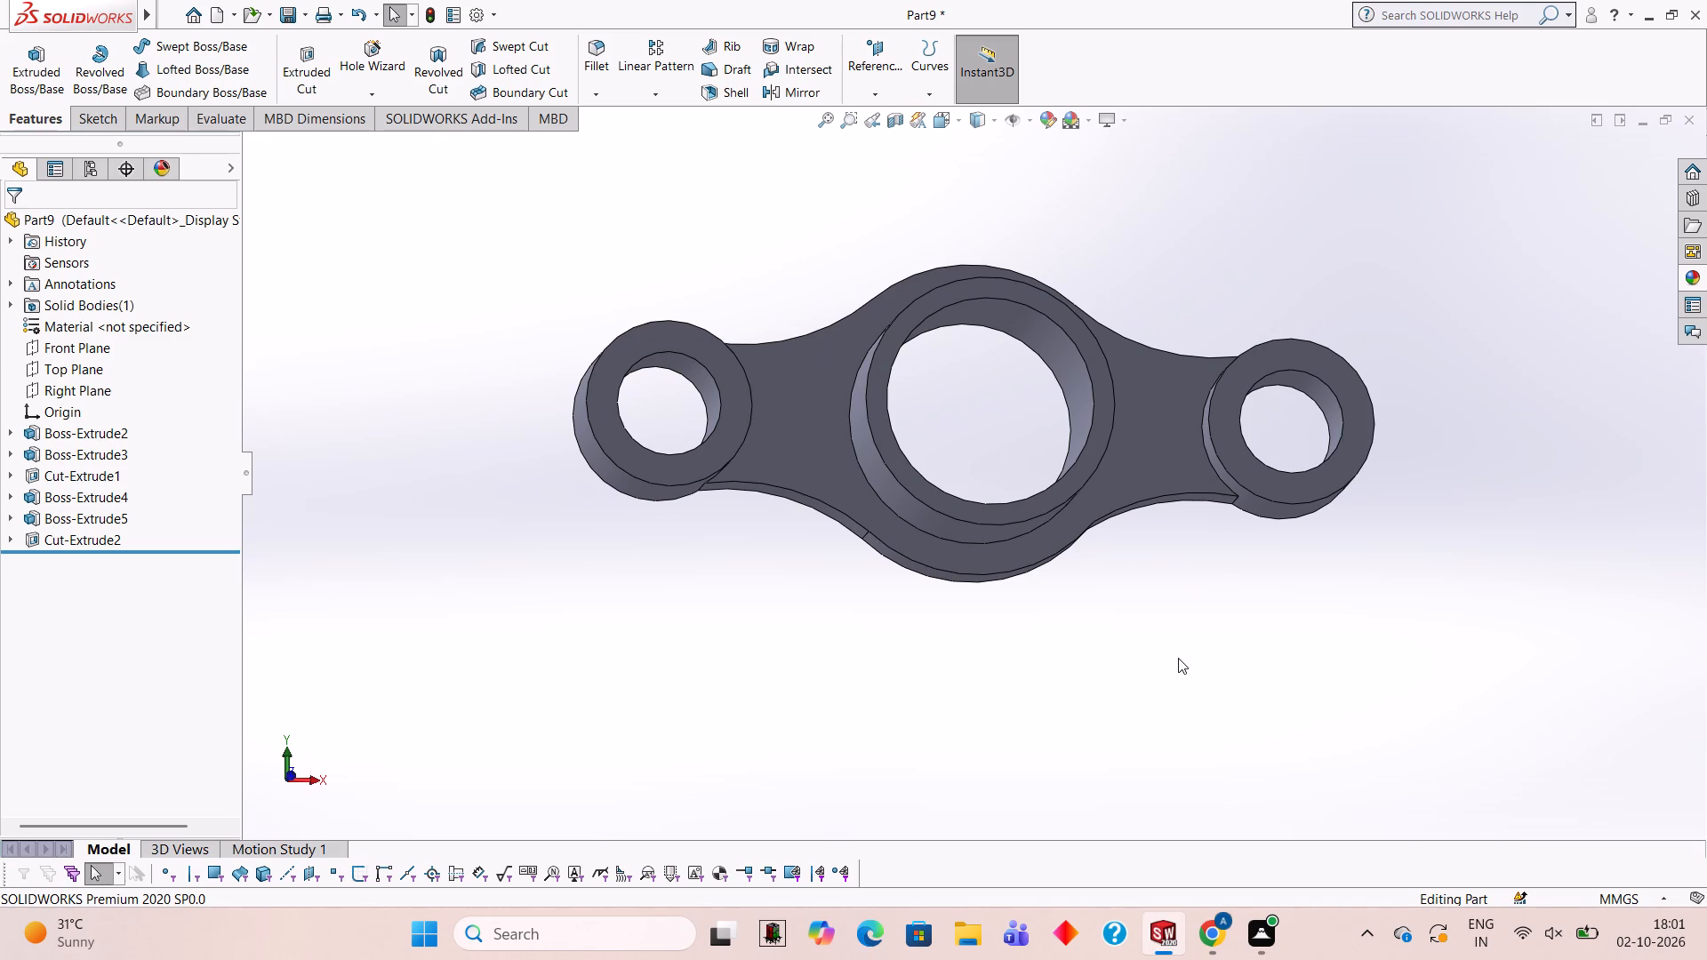
pyautogui.moveTo(1319, 712); pyautogui.dragTo(1279, 748, button='middle')
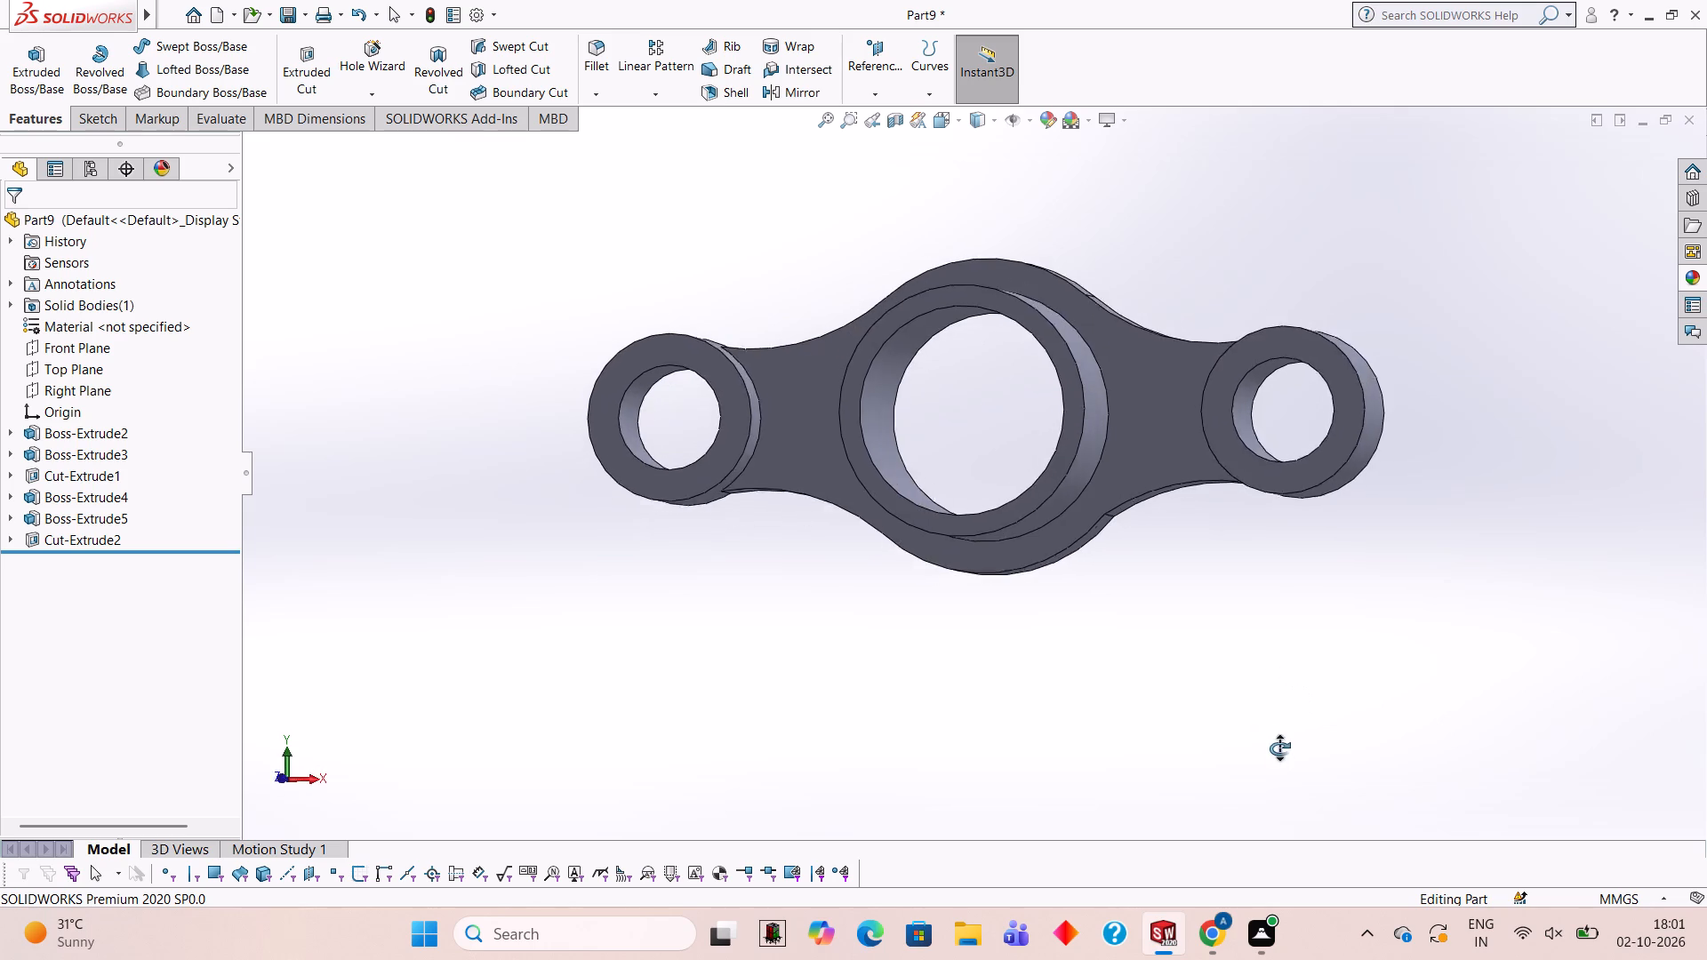
pyautogui.moveTo(1279, 748); pyautogui.dragTo(1316, 580, button='middle')
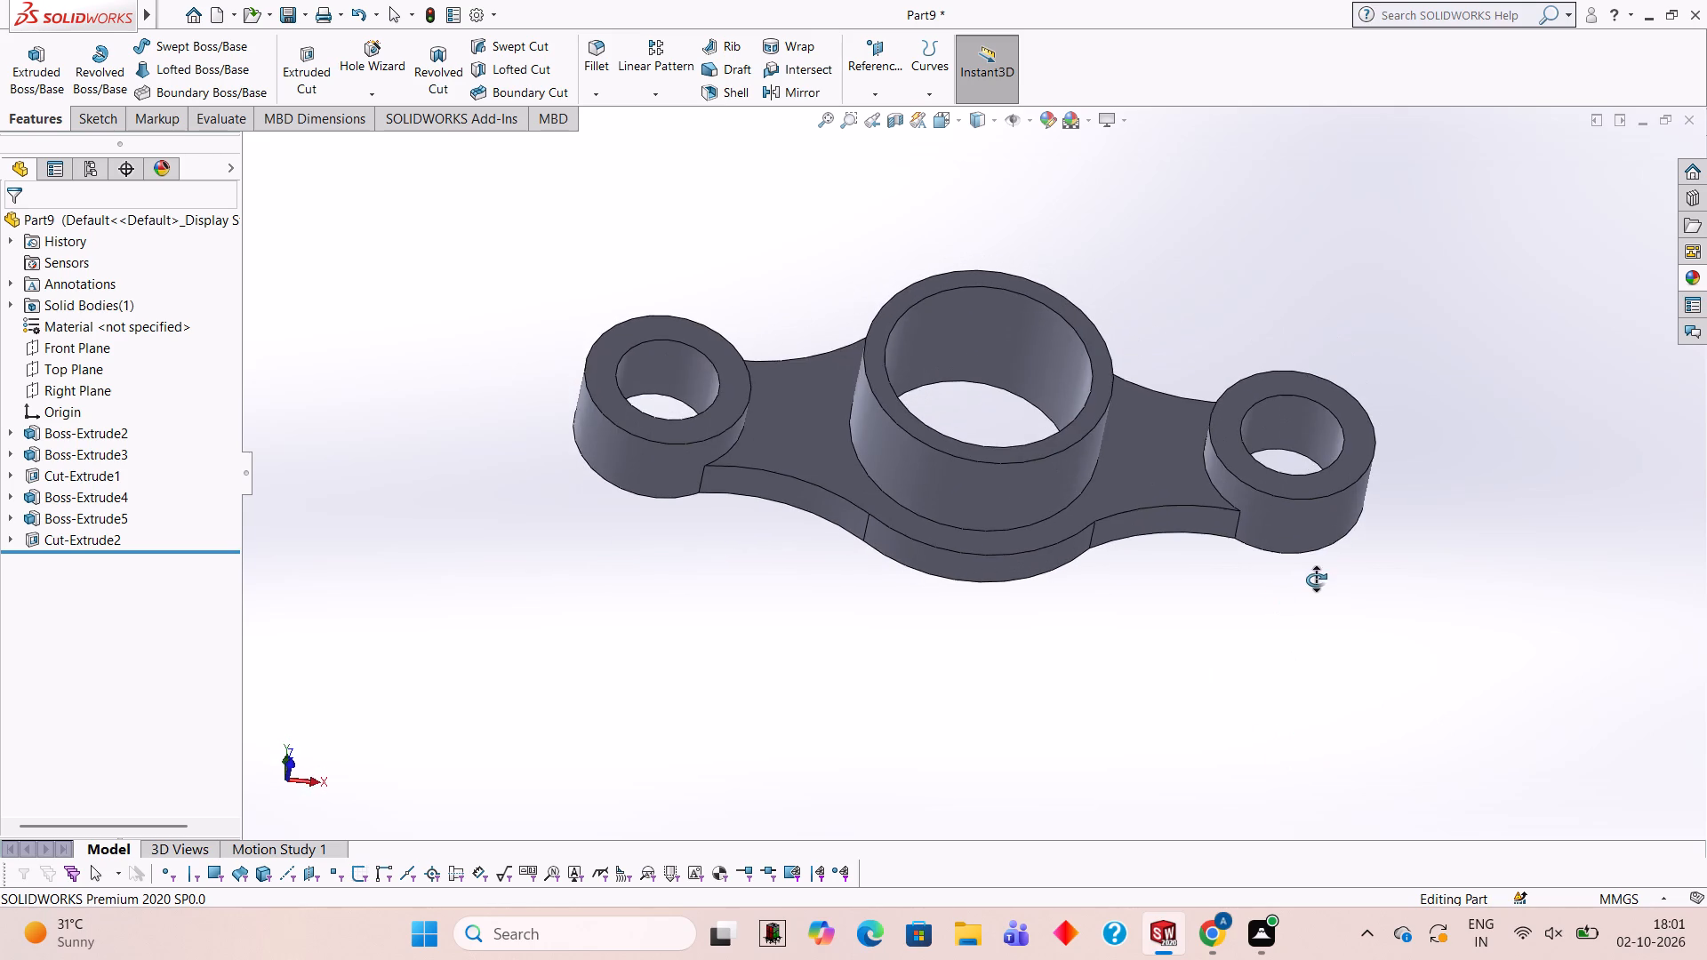
pyautogui.moveTo(1316, 580); pyautogui.dragTo(1315, 618, button='middle')
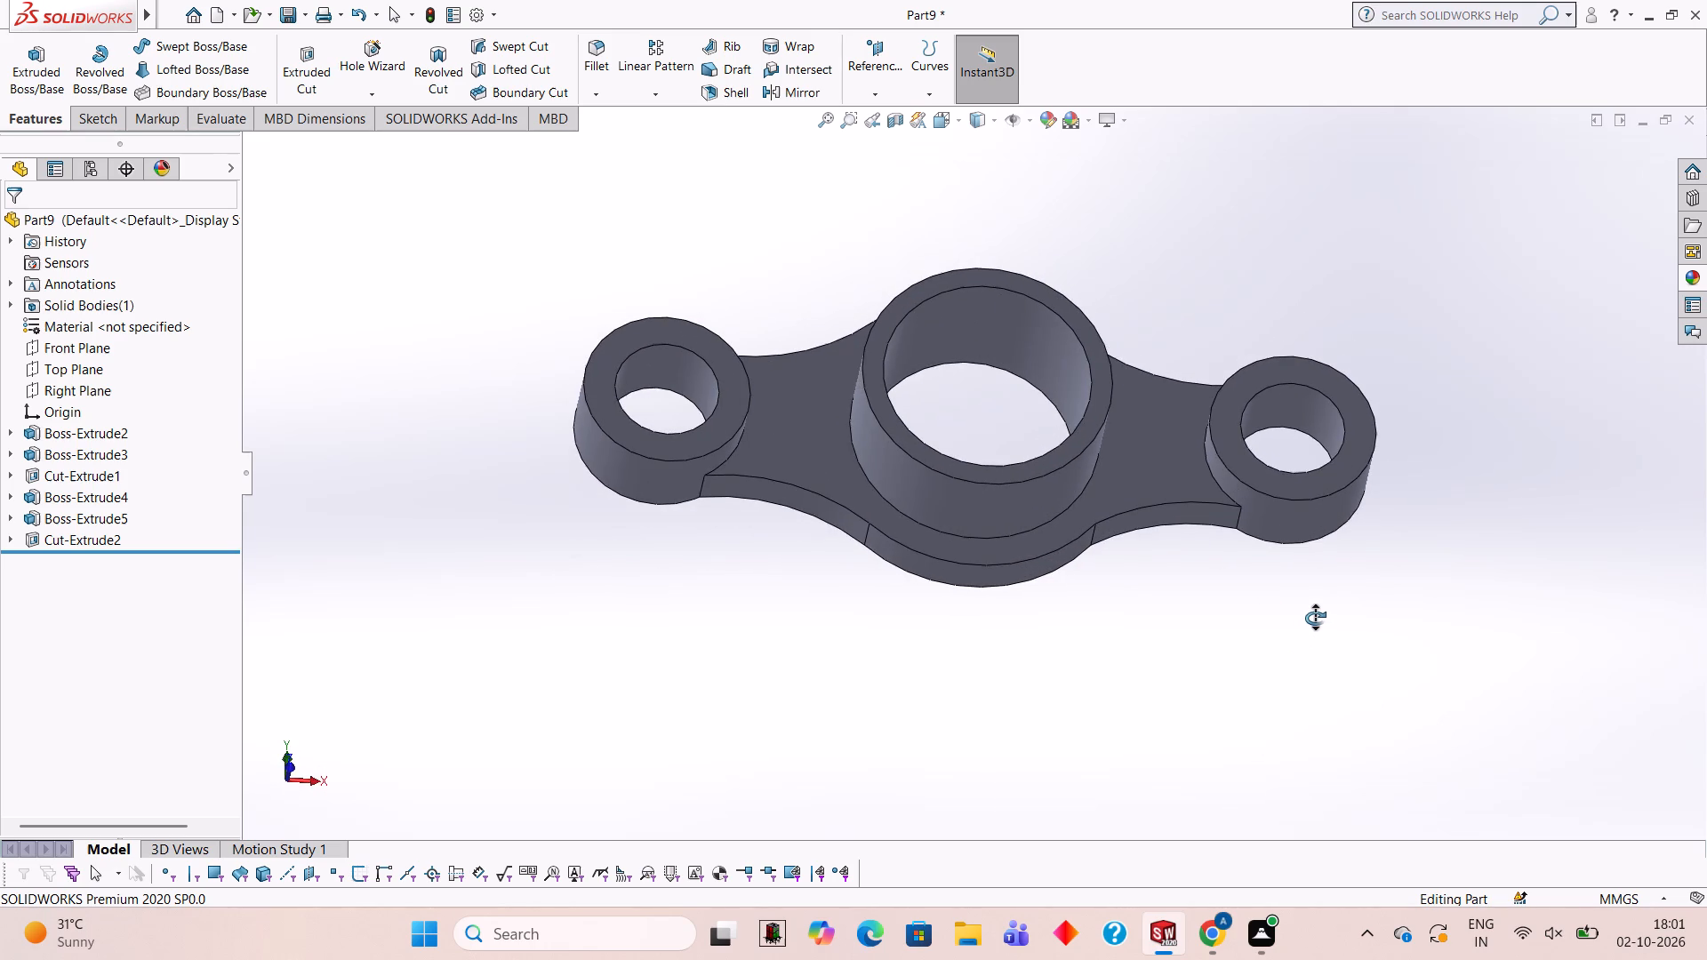
pyautogui.moveTo(1315, 618); pyautogui.dragTo(1310, 750, button='middle')
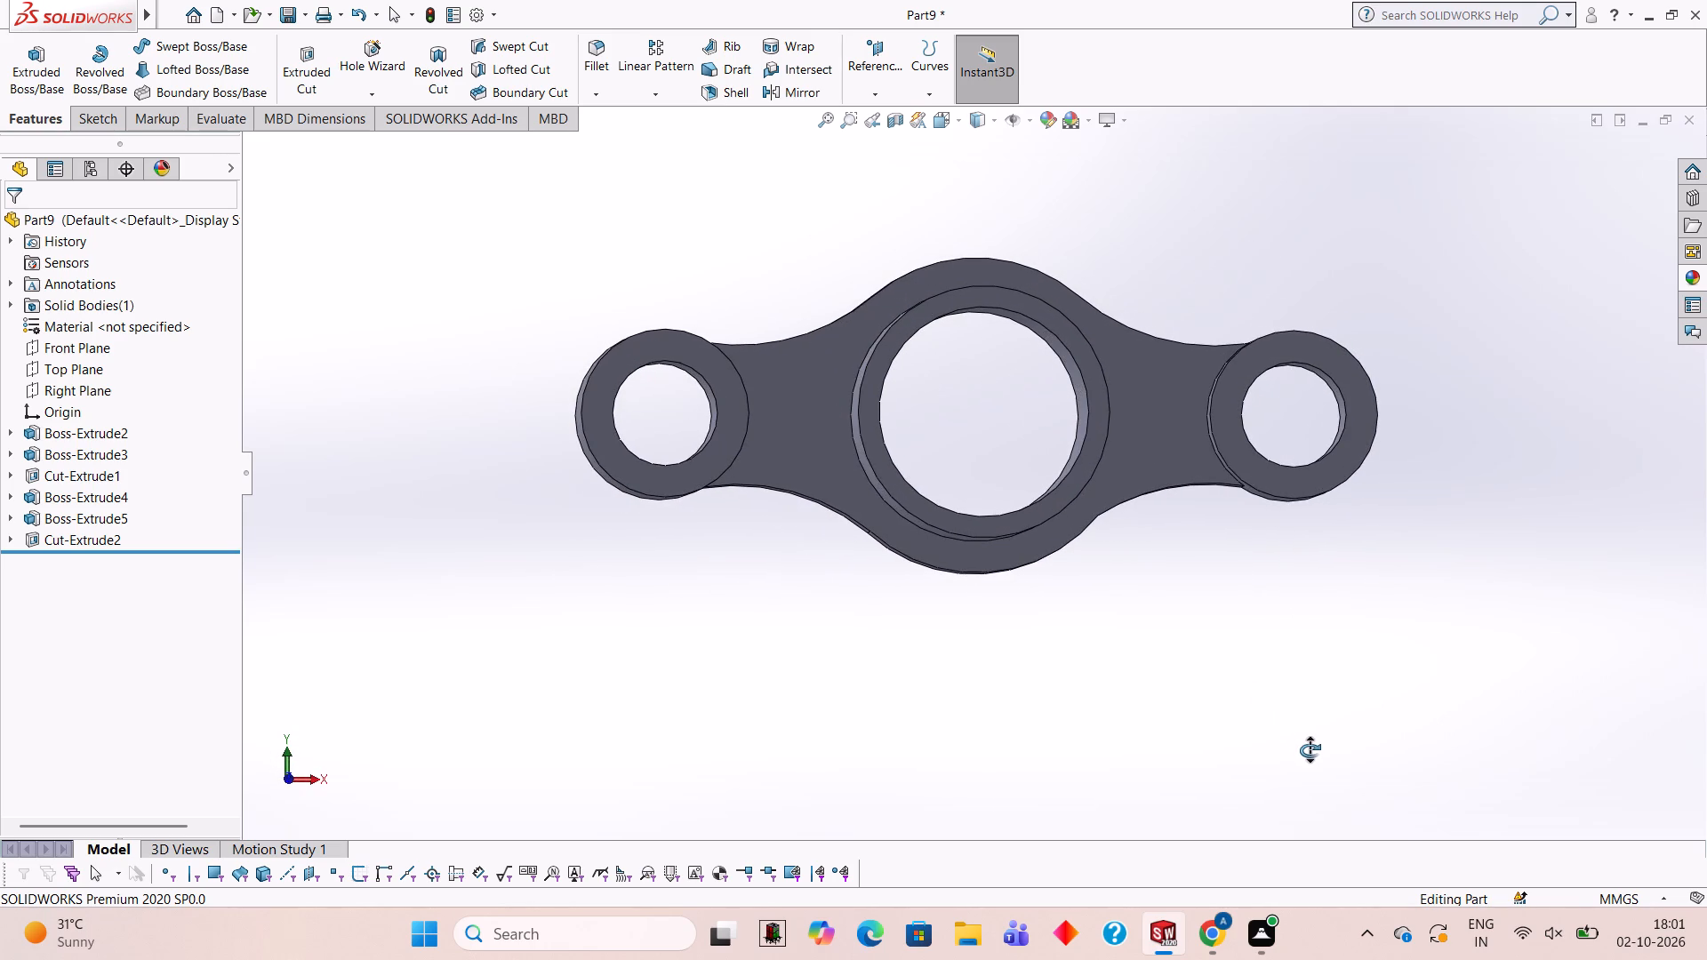
pyautogui.moveTo(1310, 750); pyautogui.dragTo(1011, 638, button='middle')
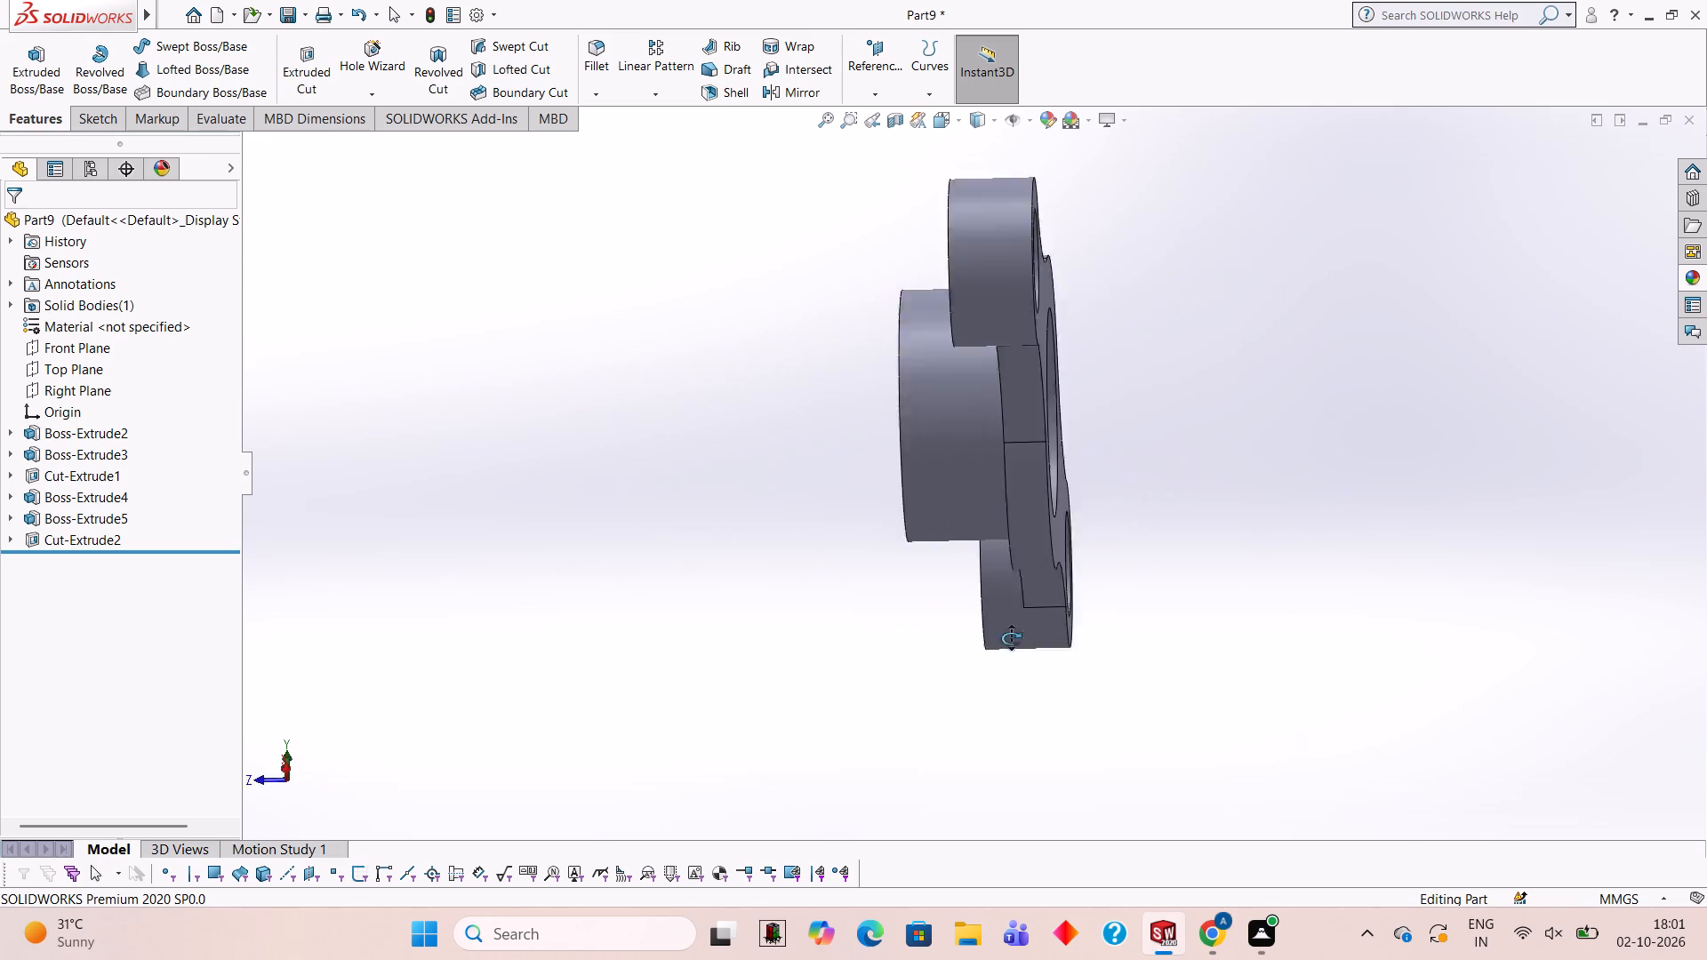
pyautogui.moveTo(1011, 638); pyautogui.dragTo(1317, 725, button='middle')
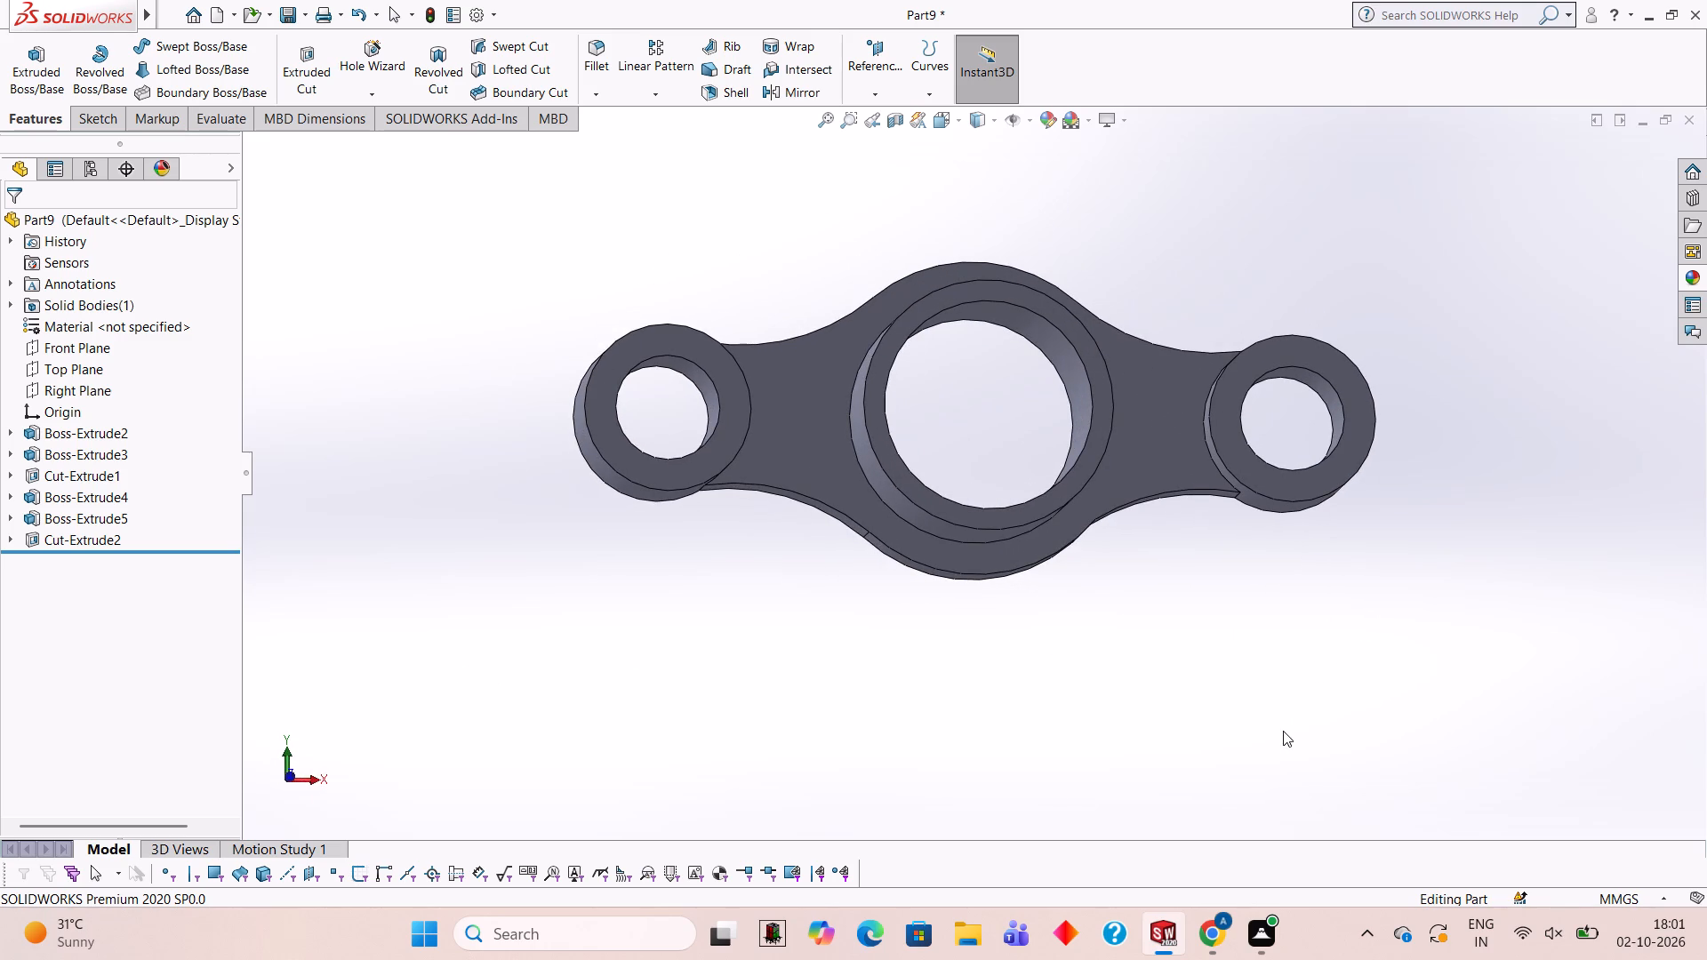
pyautogui.moveTo(1097, 606); pyautogui.dragTo(1080, 626, button='middle')
pyautogui.moveTo(1075, 621); pyautogui.dragTo(1074, 363, button='middle')
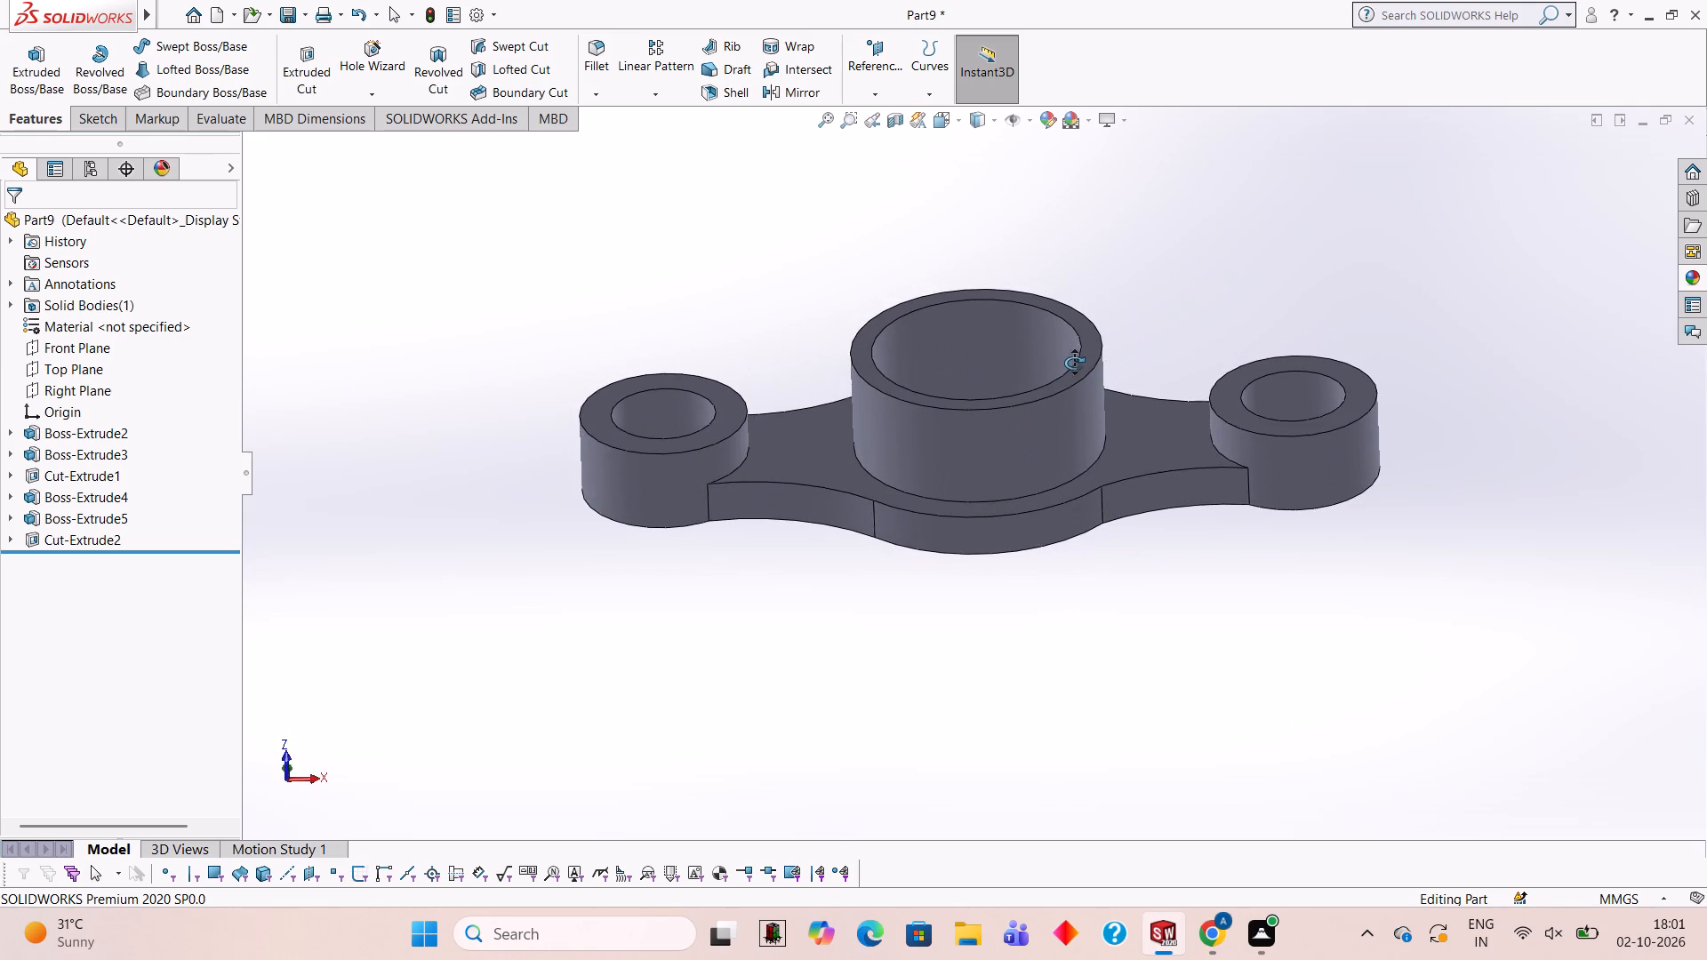
pyautogui.moveTo(1074, 363); pyautogui.dragTo(1072, 665, button='middle')
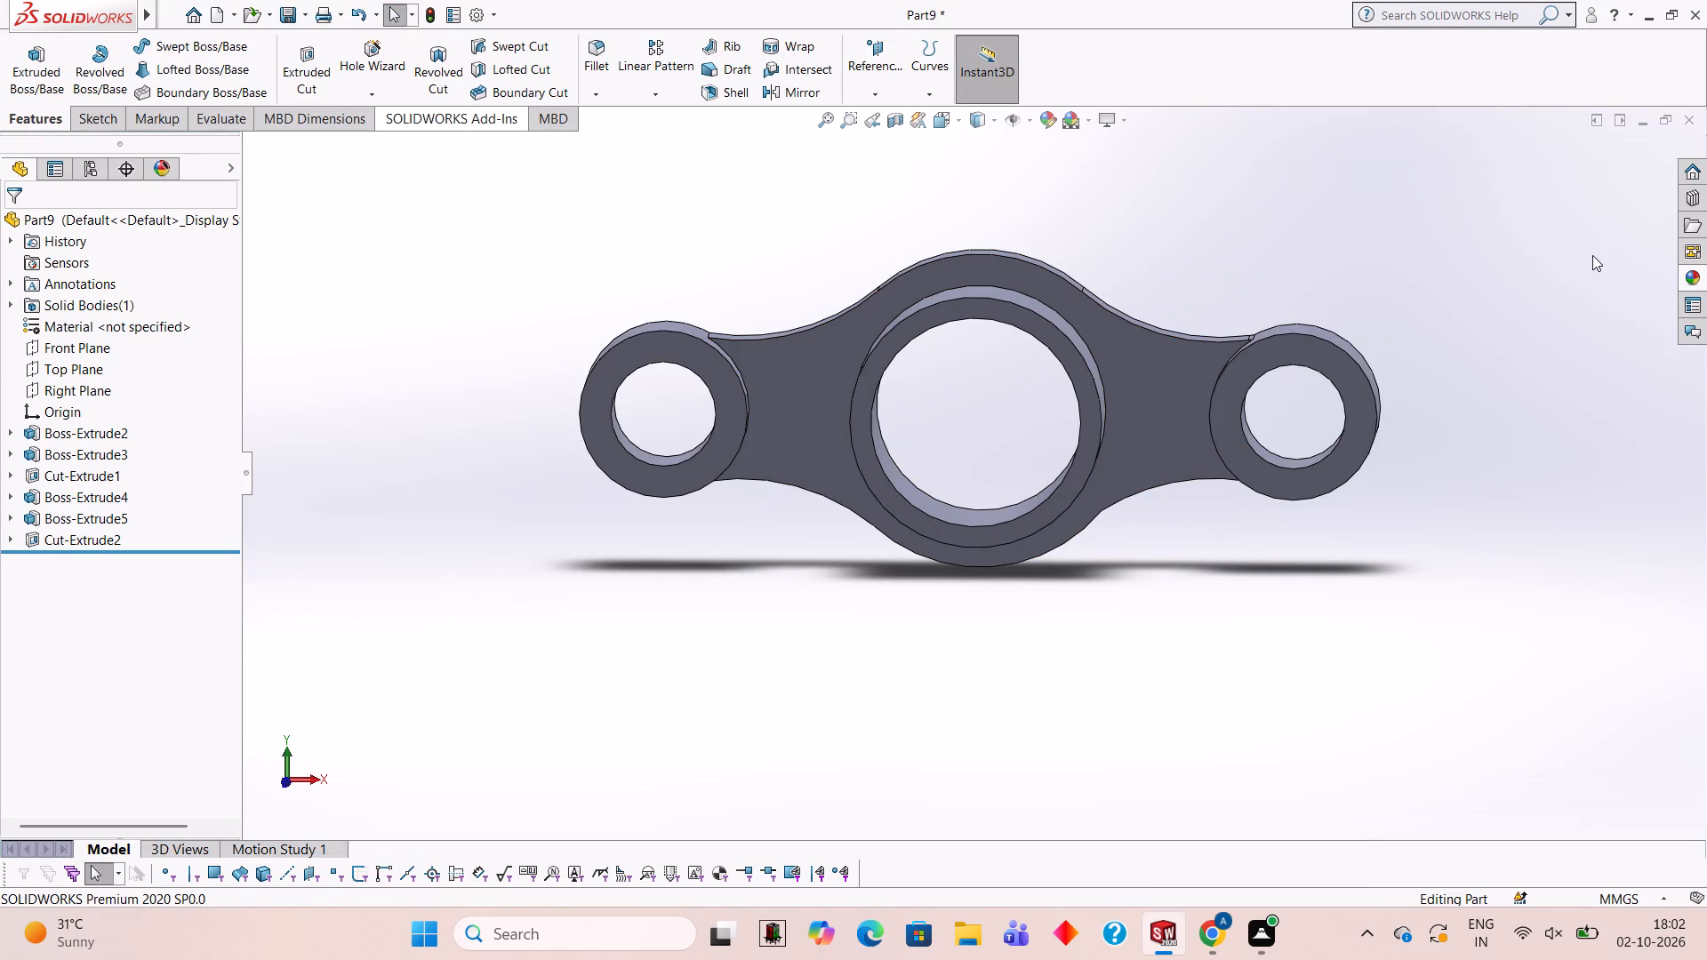
# Apply the Yellow LED appearance to the entire body.
pyautogui.click(1687, 279)
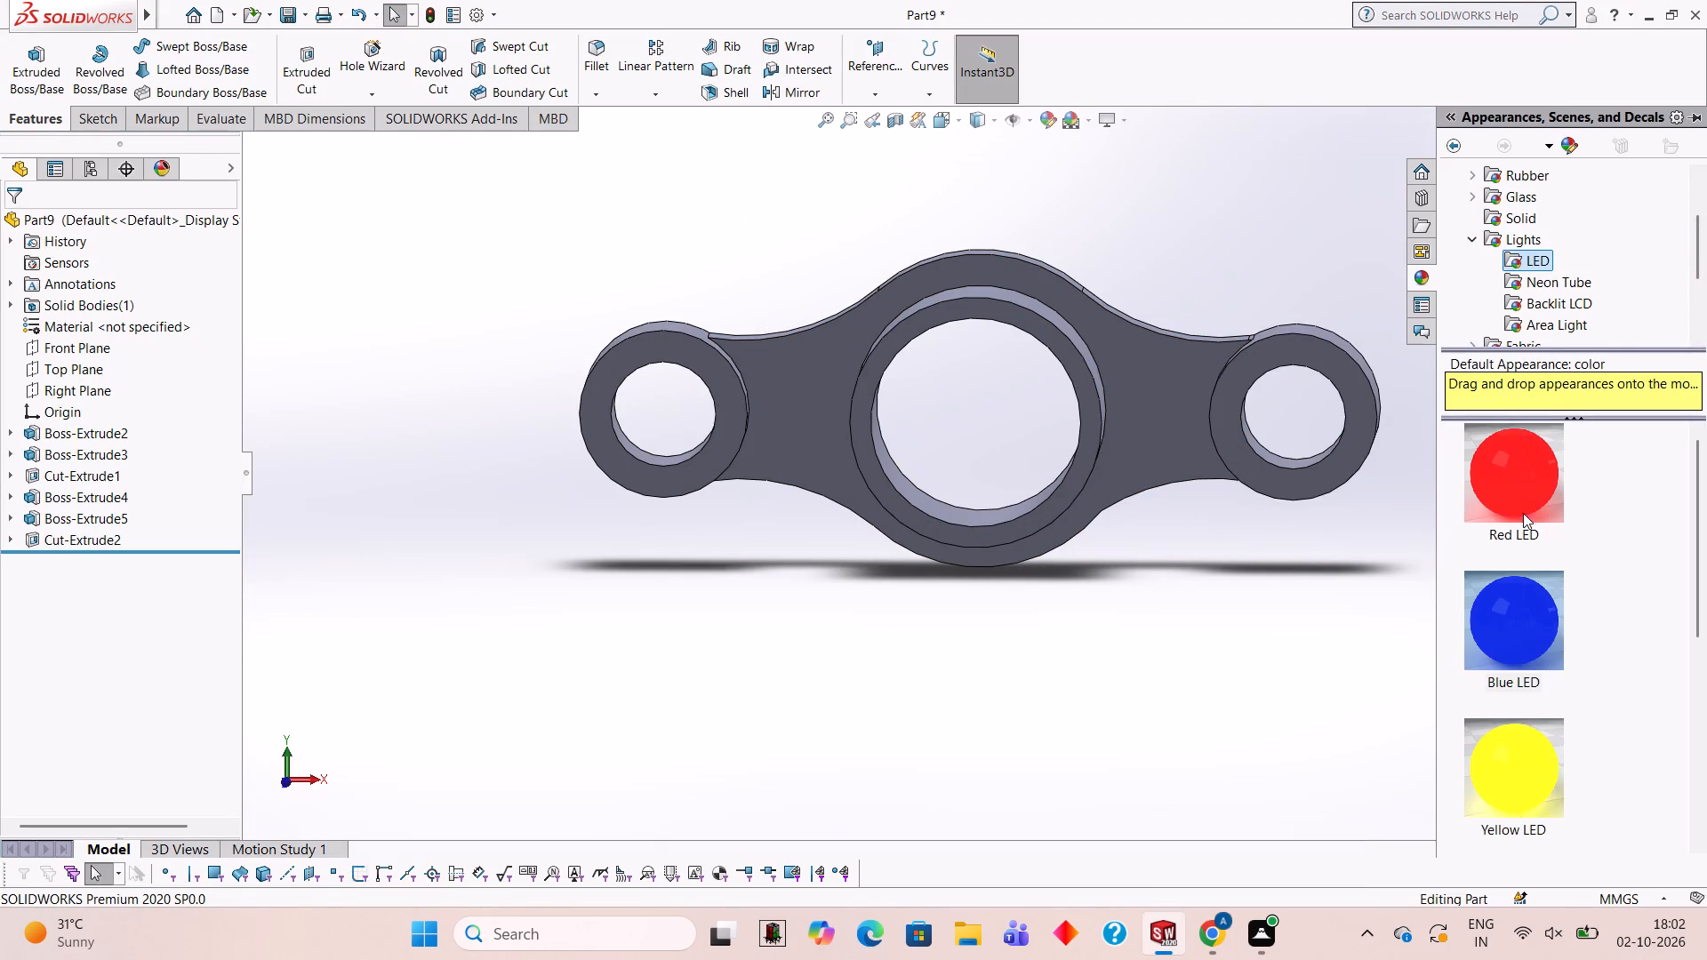
pyautogui.moveTo(1525, 750); pyautogui.dragTo(1154, 396)
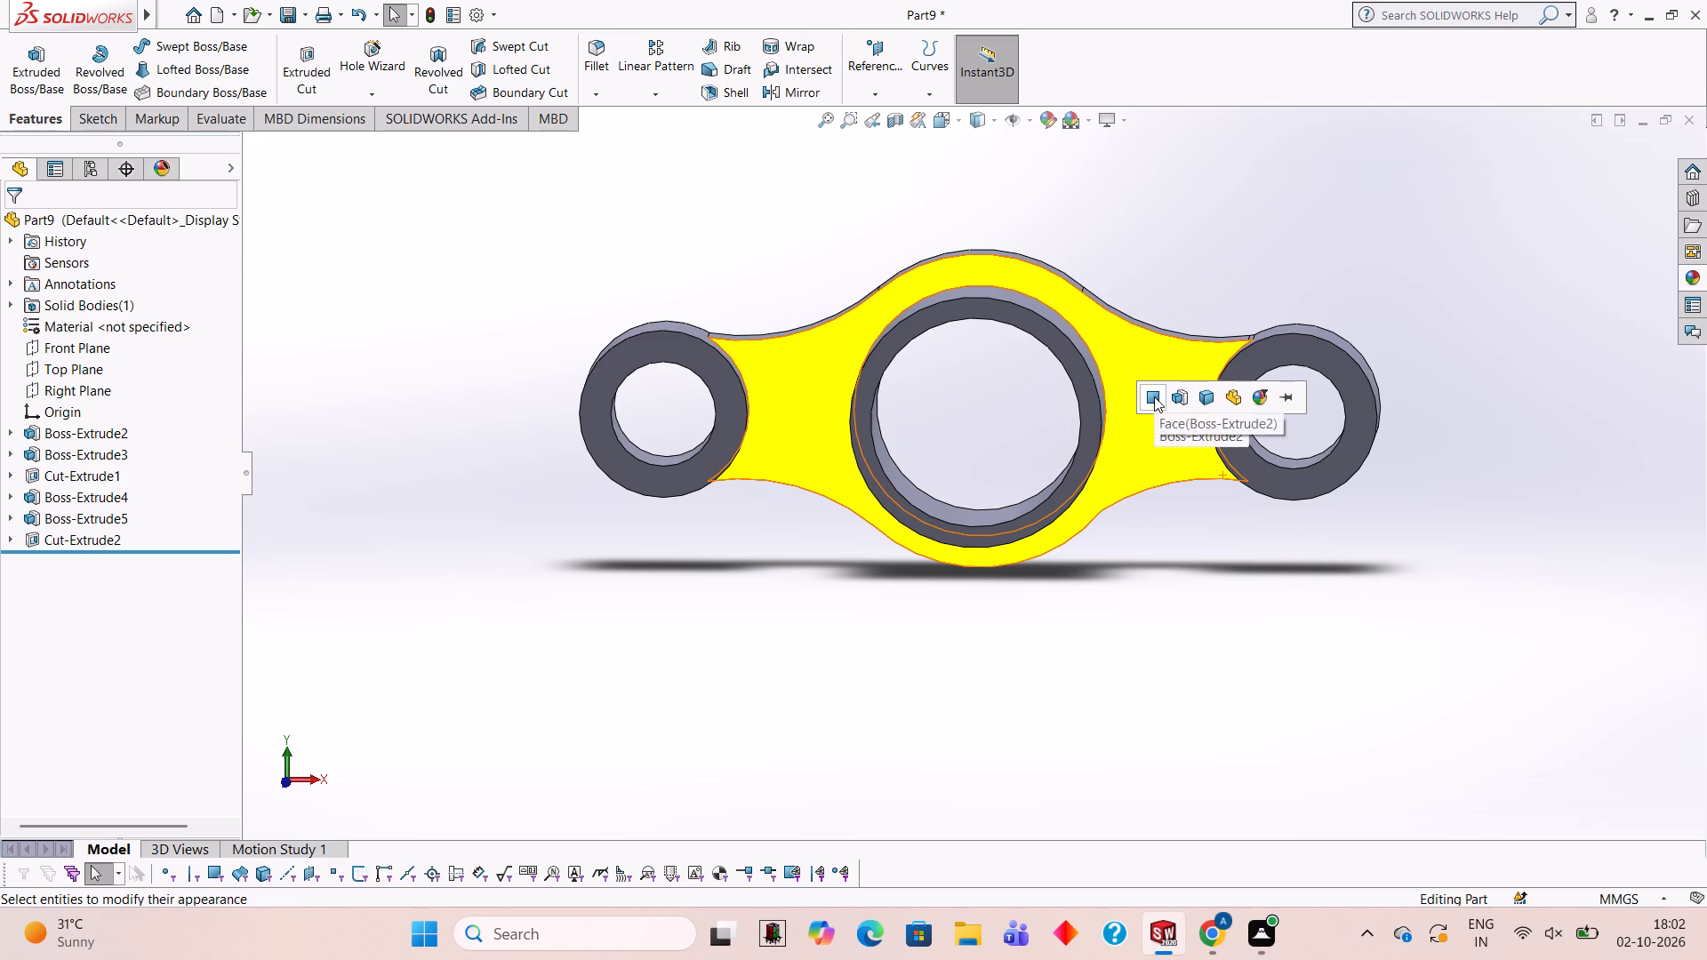
pyautogui.click(1206, 396)
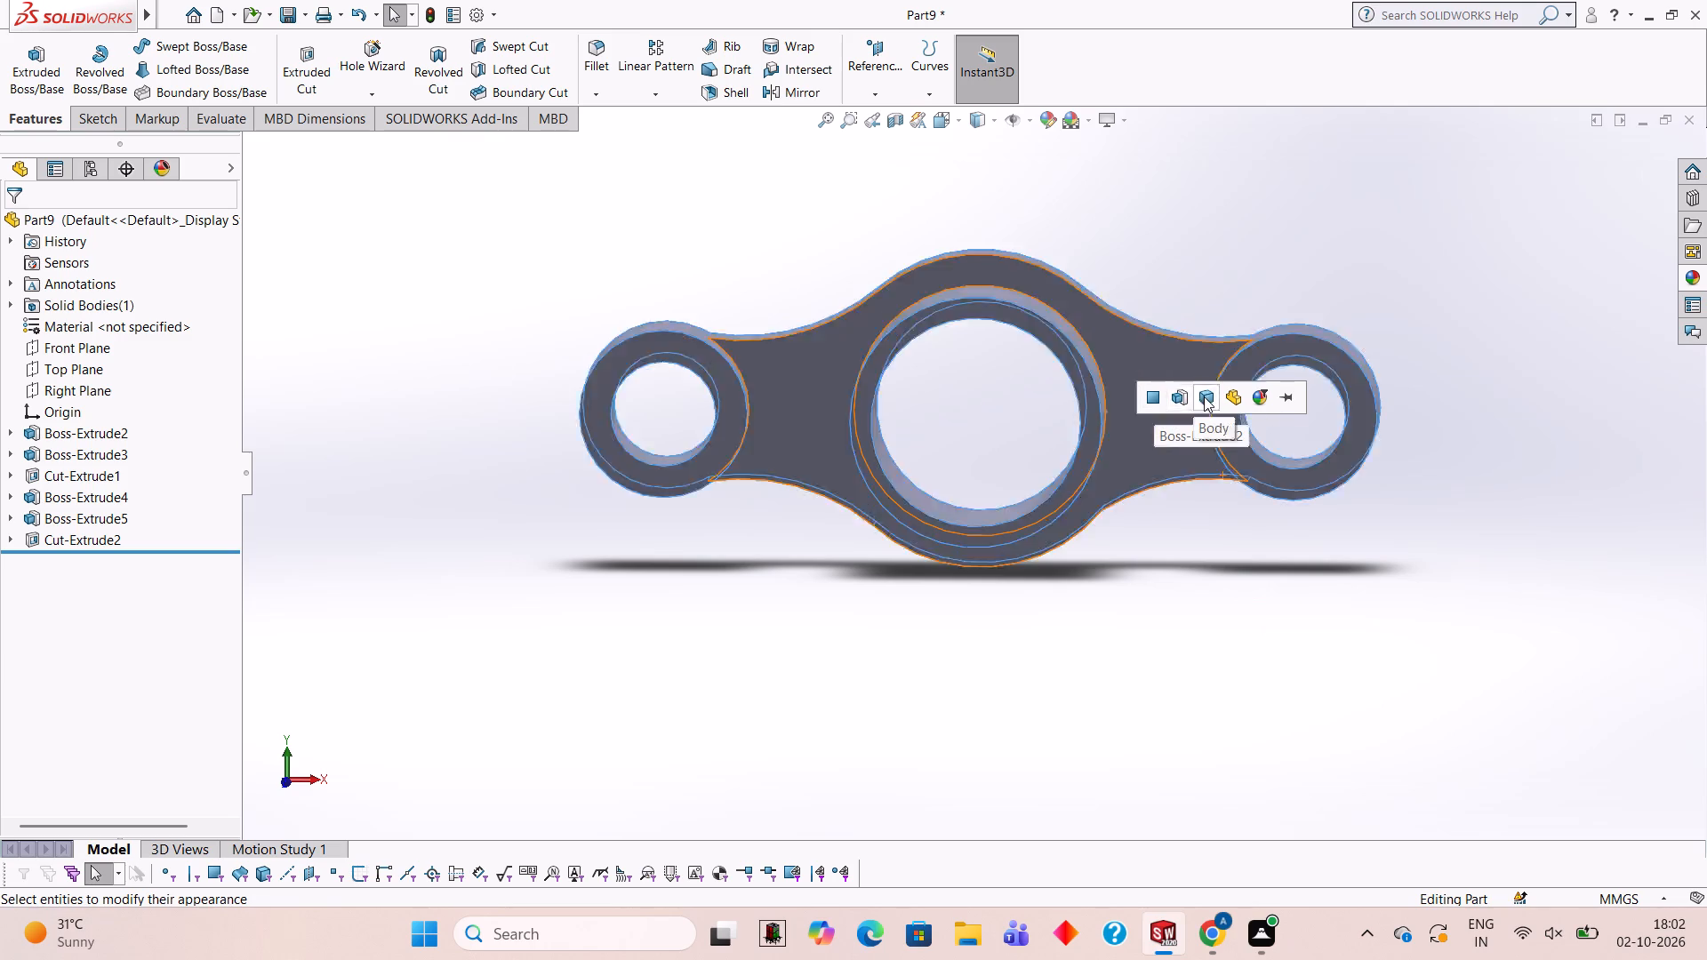
# Apply the Red LED appearance to the inner wall of the central boss's bore.
pyautogui.moveTo(1323, 532); pyautogui.dragTo(1275, 548, button='middle')
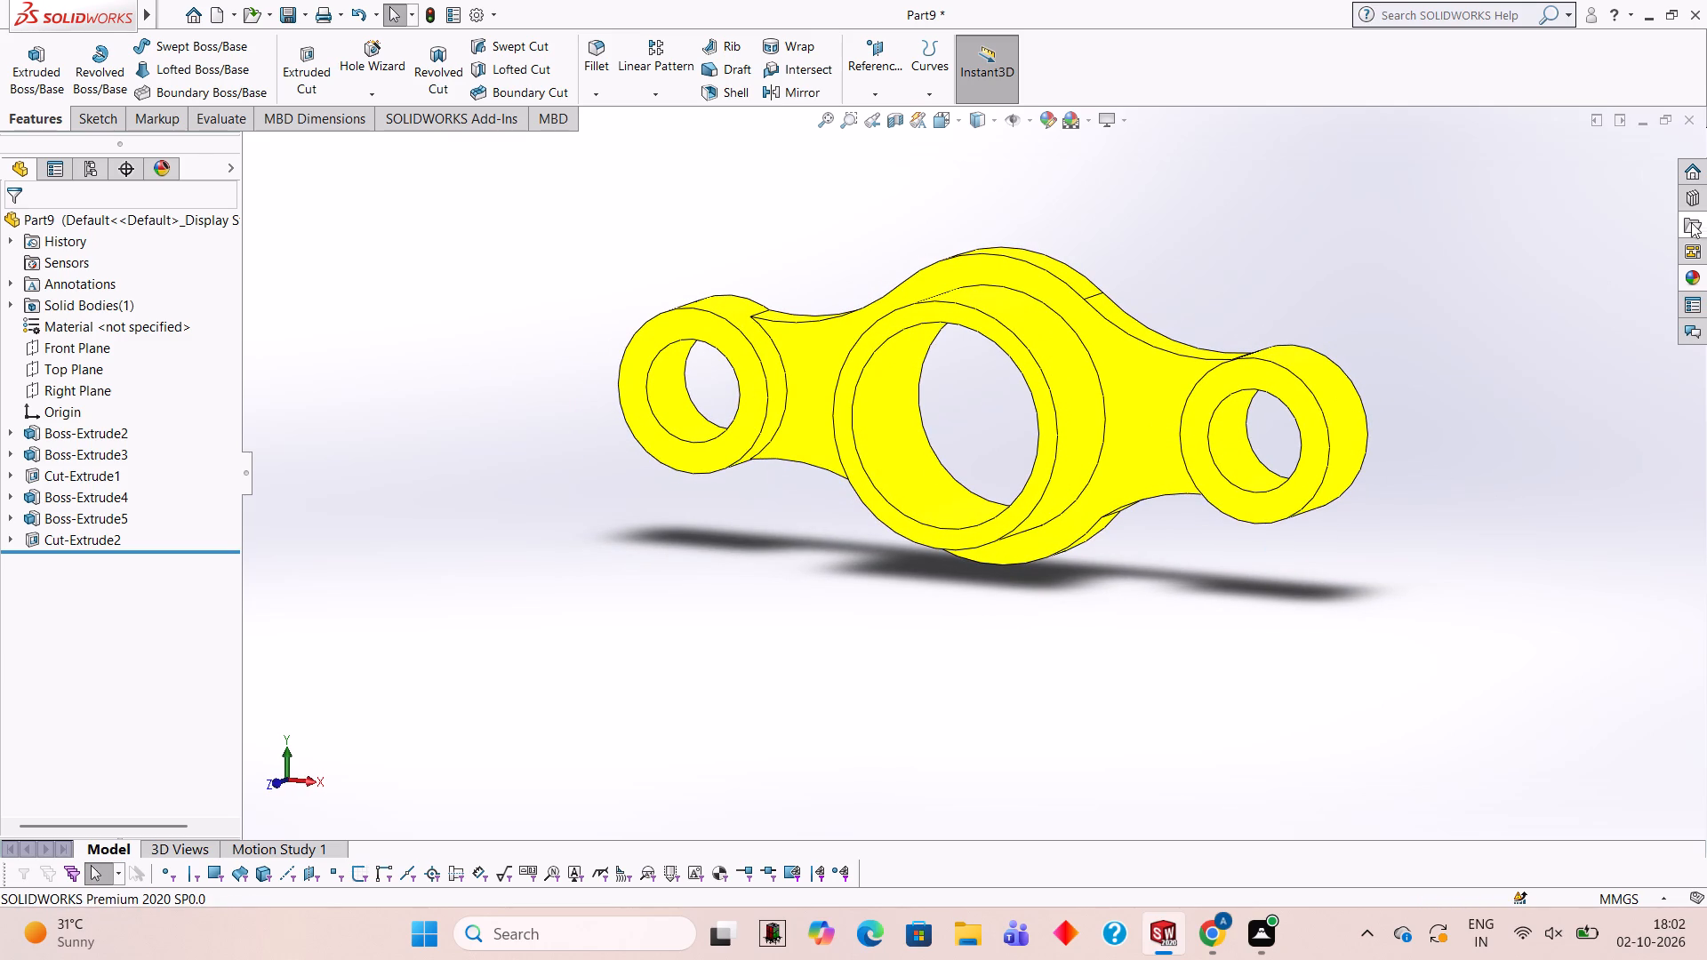
pyautogui.click(1701, 281)
pyautogui.moveTo(1522, 499); pyautogui.dragTo(973, 462)
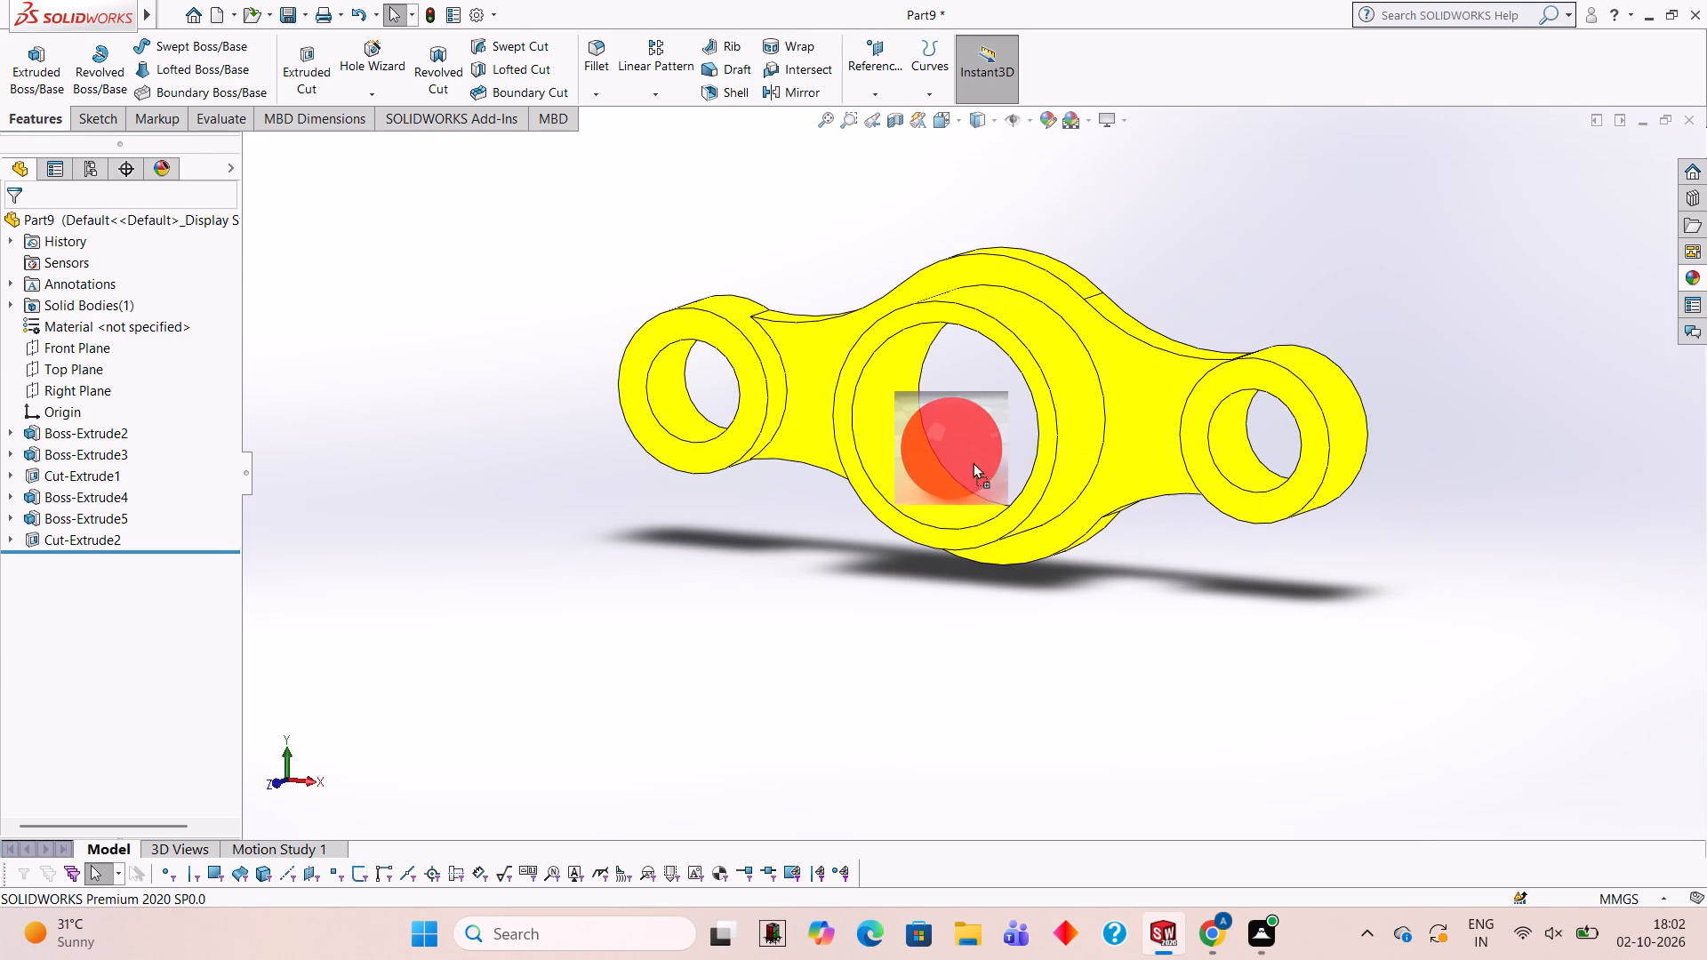
pyautogui.moveTo(973, 462); pyautogui.dragTo(897, 427)
pyautogui.click(897, 427)
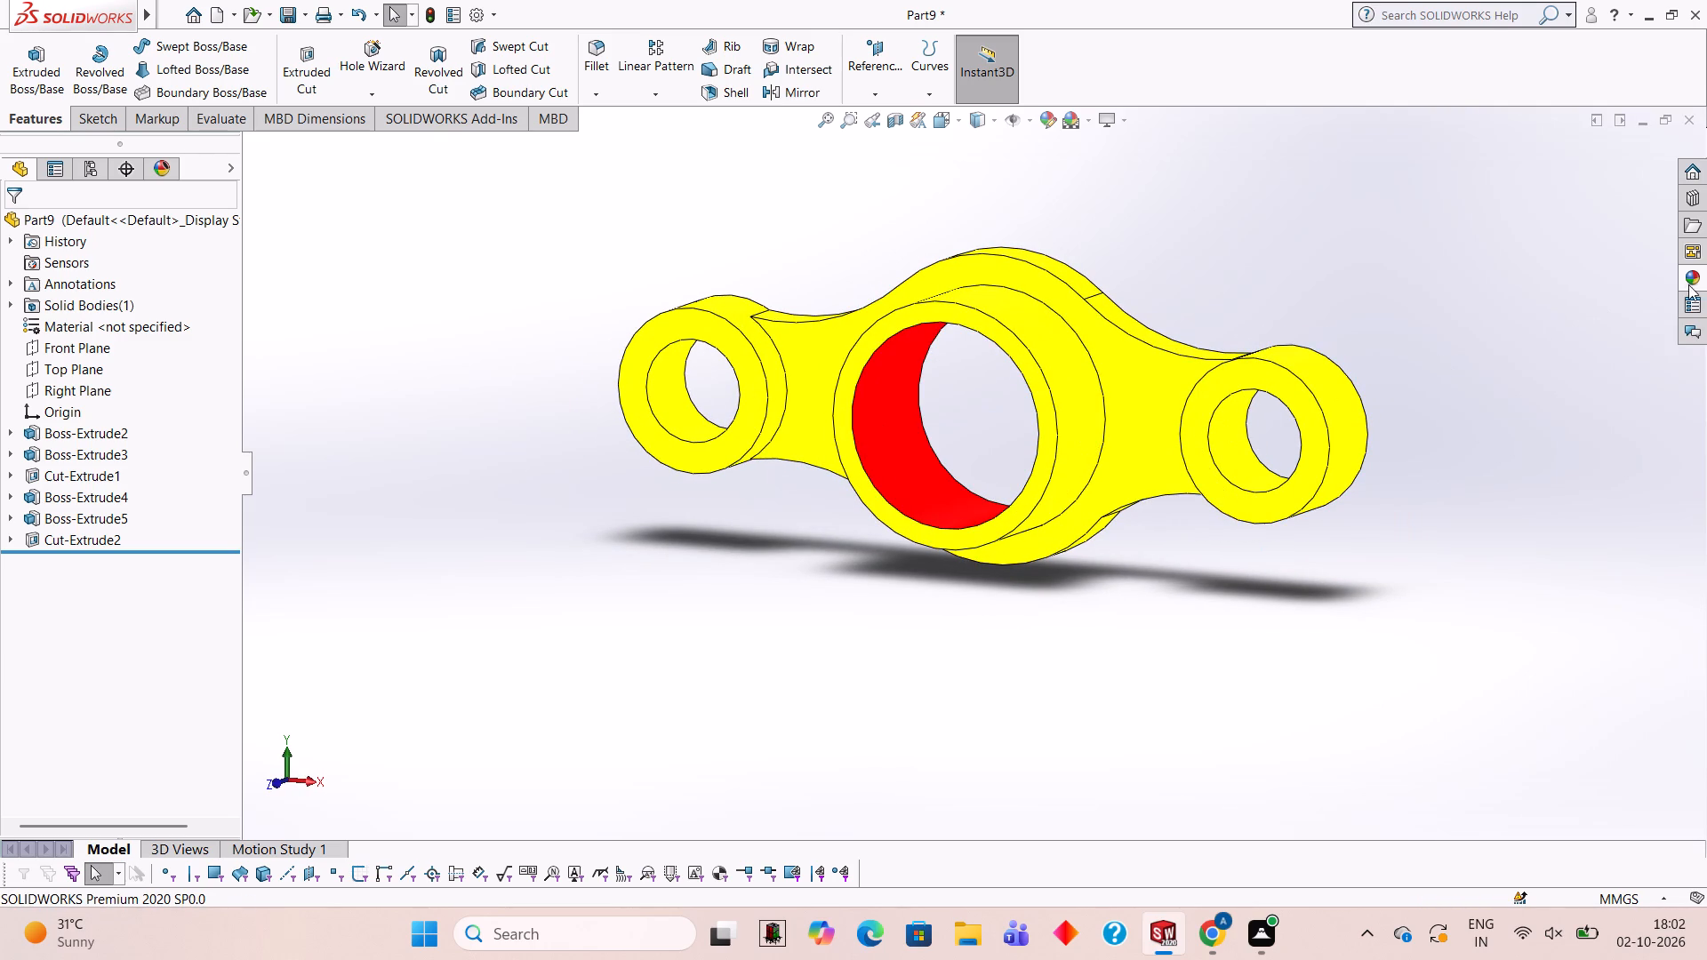
# Apply the Red LED appearance to the inner walls of the 50 mm holes in both end bosses.
pyautogui.click(1698, 280)
pyautogui.moveTo(1494, 472); pyautogui.dragTo(1219, 454)
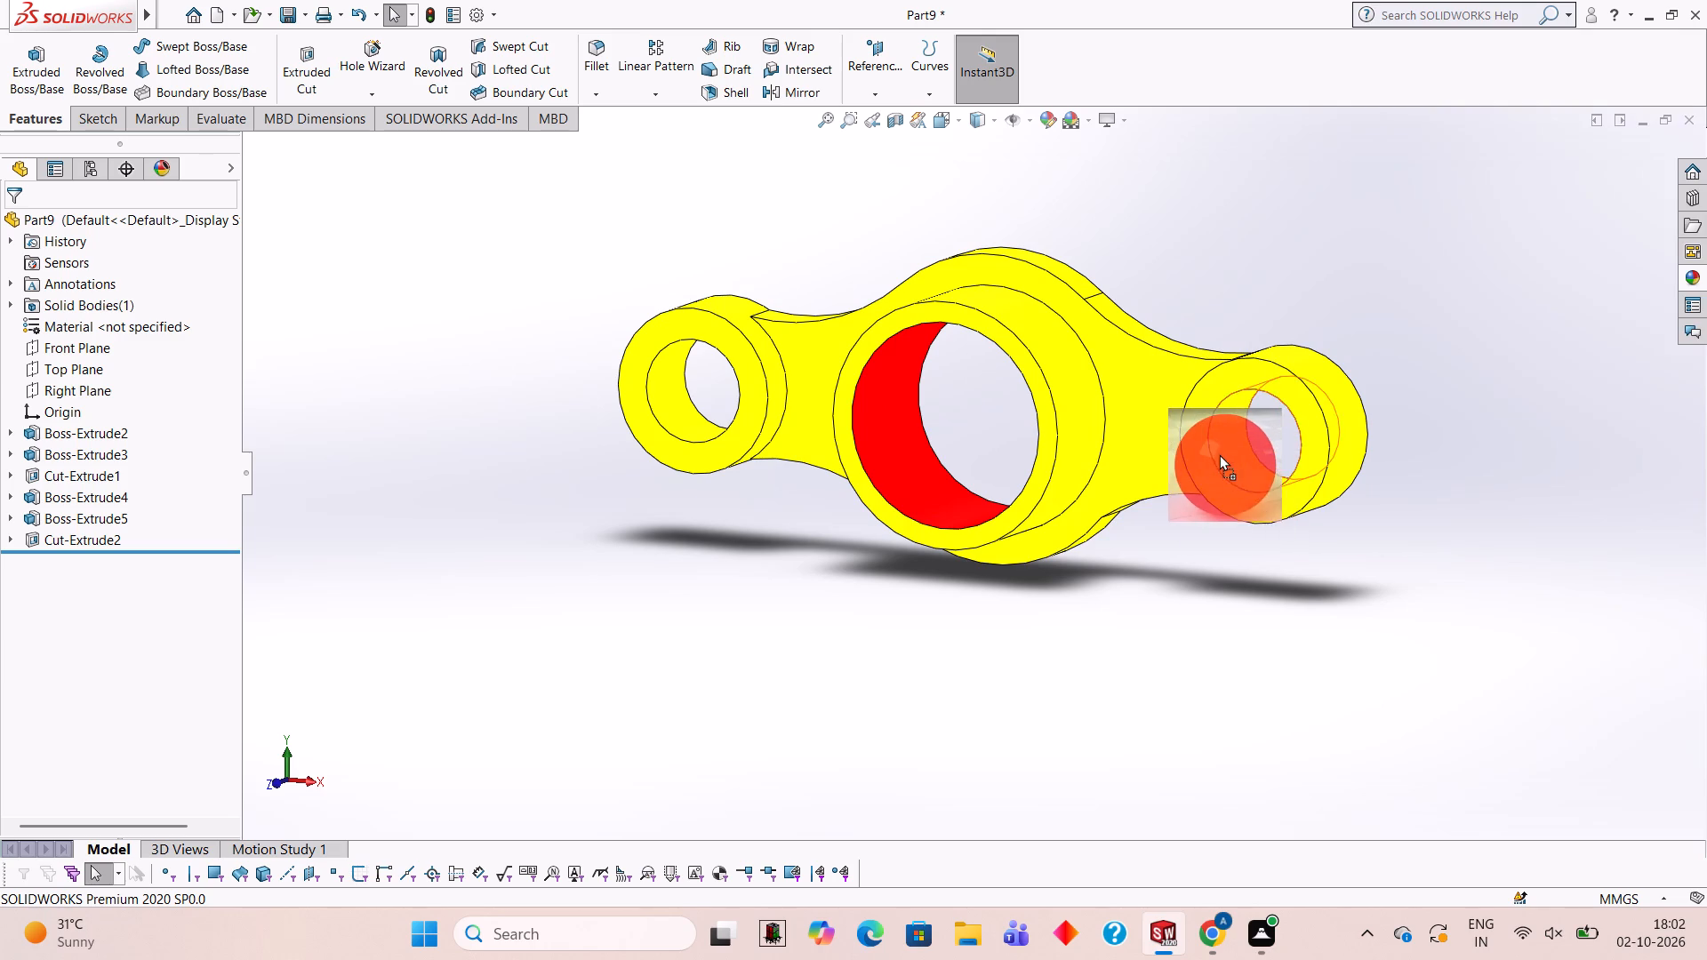
pyautogui.moveTo(1219, 454); pyautogui.dragTo(1215, 434)
pyautogui.click(1215, 434)
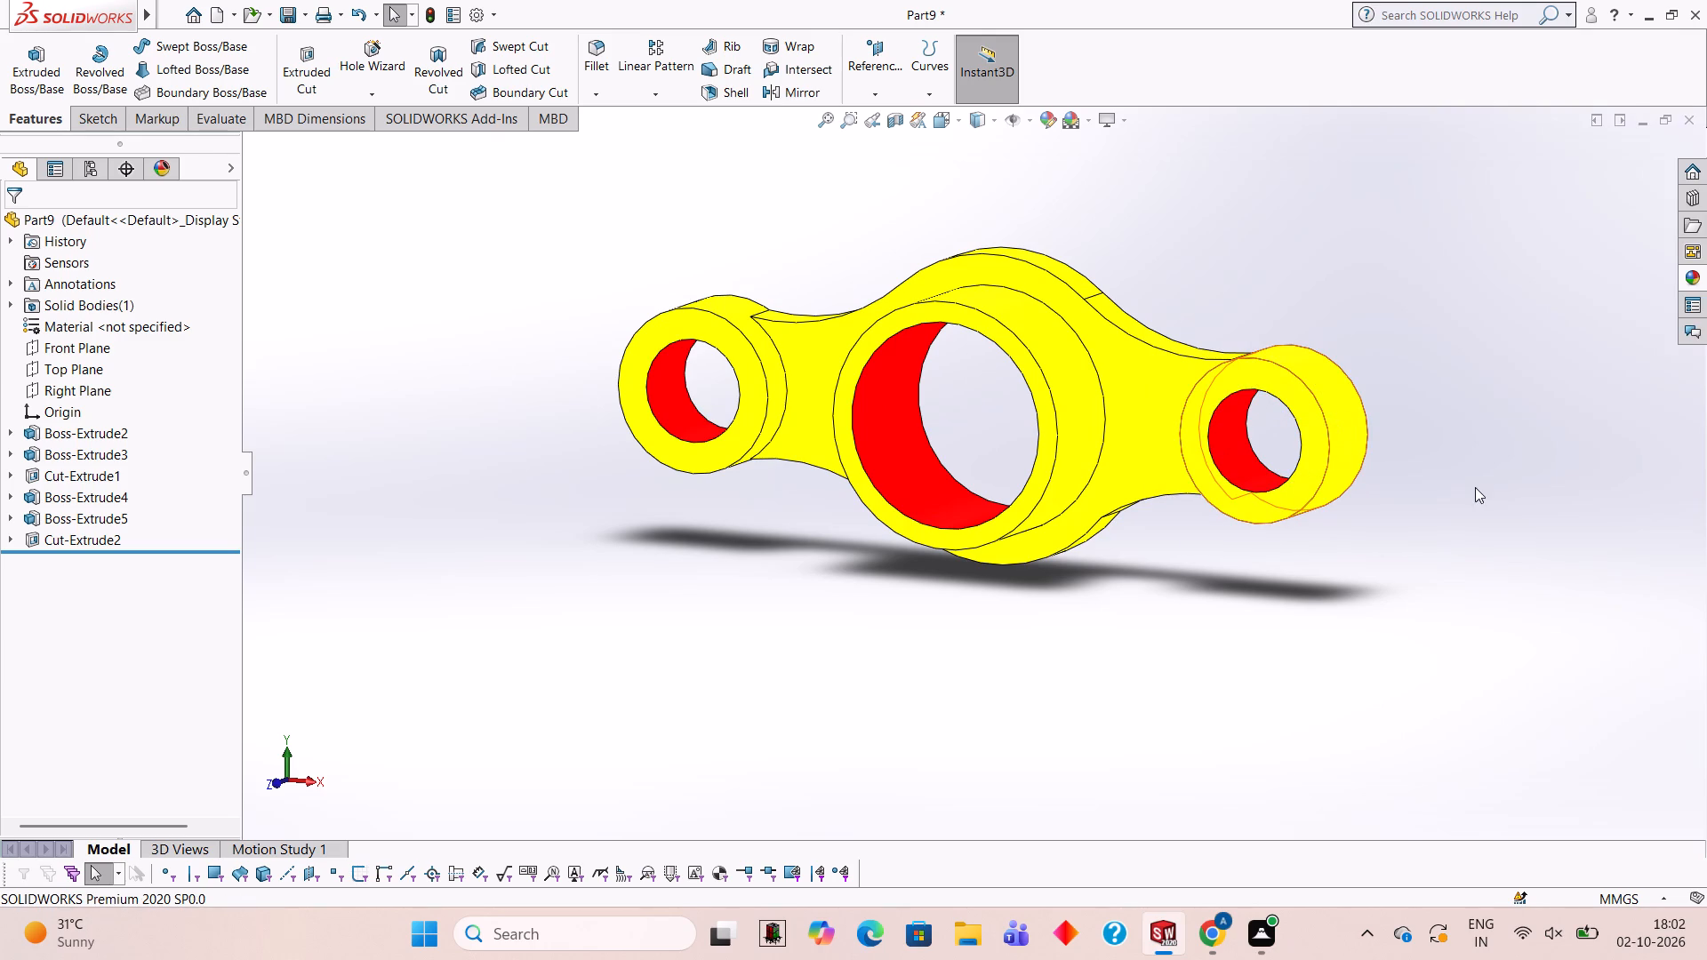
# Apply the Blue LED appearance to the central boss, covering its outer cylindrical wall and annular end face.
pyautogui.scroll(-1, 1150, 374)
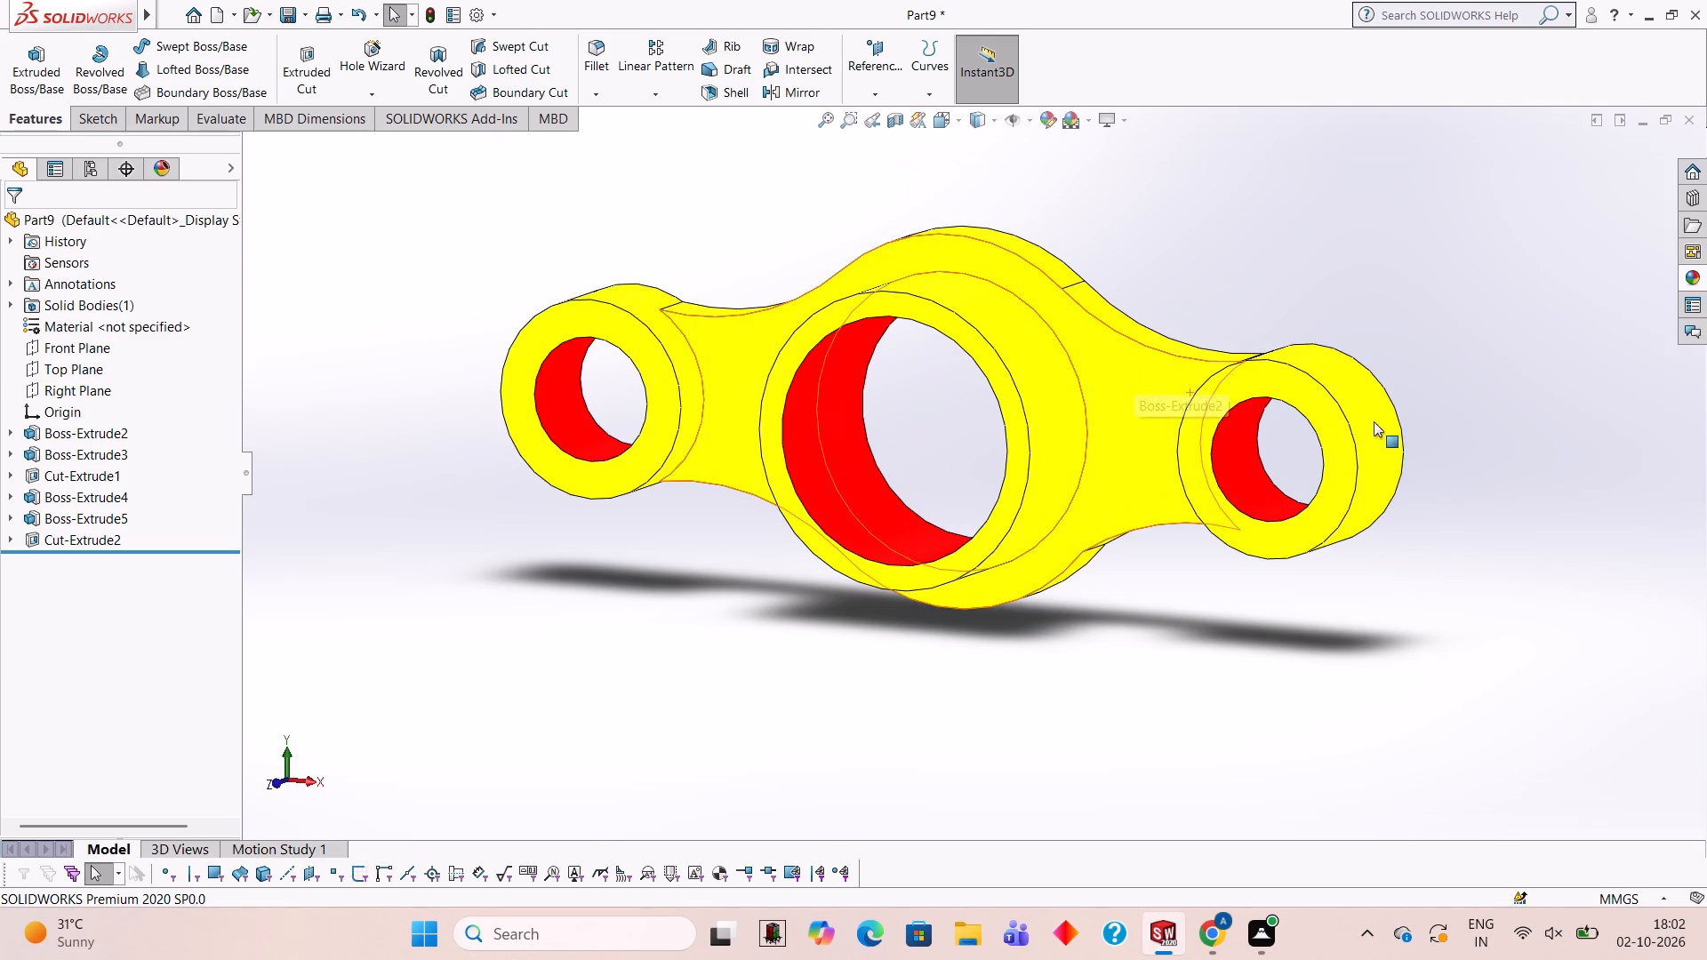
pyautogui.click(1692, 278)
pyautogui.moveTo(1512, 623); pyautogui.dragTo(1185, 502)
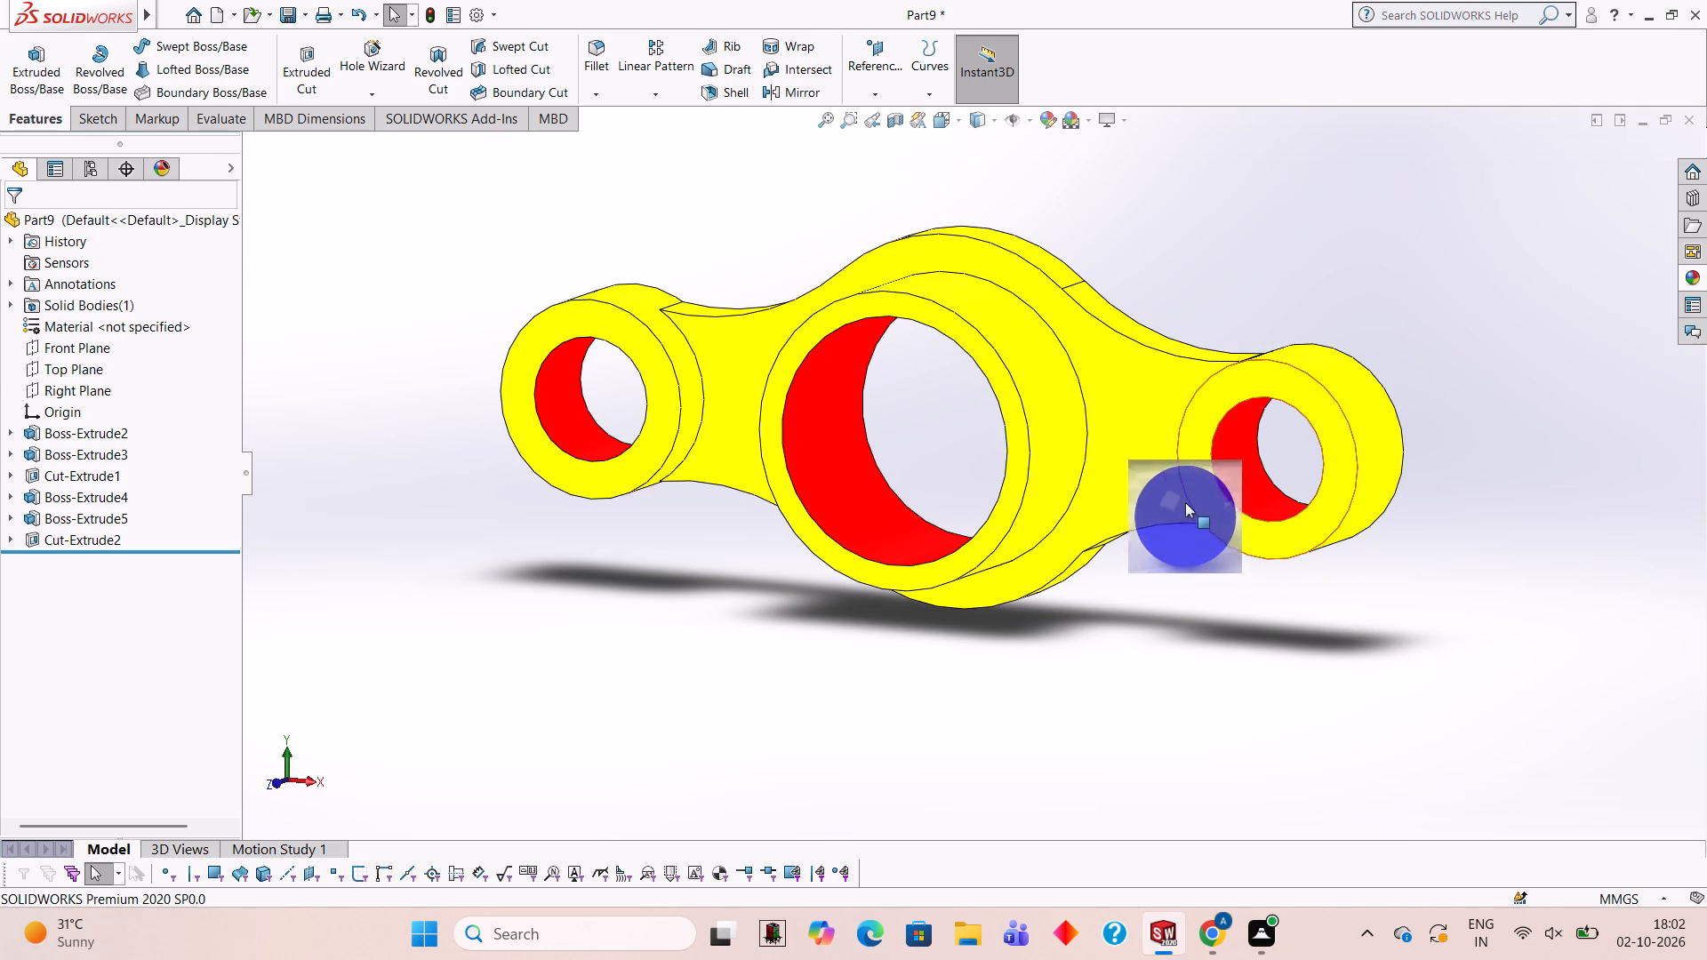
pyautogui.moveTo(1185, 502); pyautogui.dragTo(1046, 412)
pyautogui.click(1046, 412)
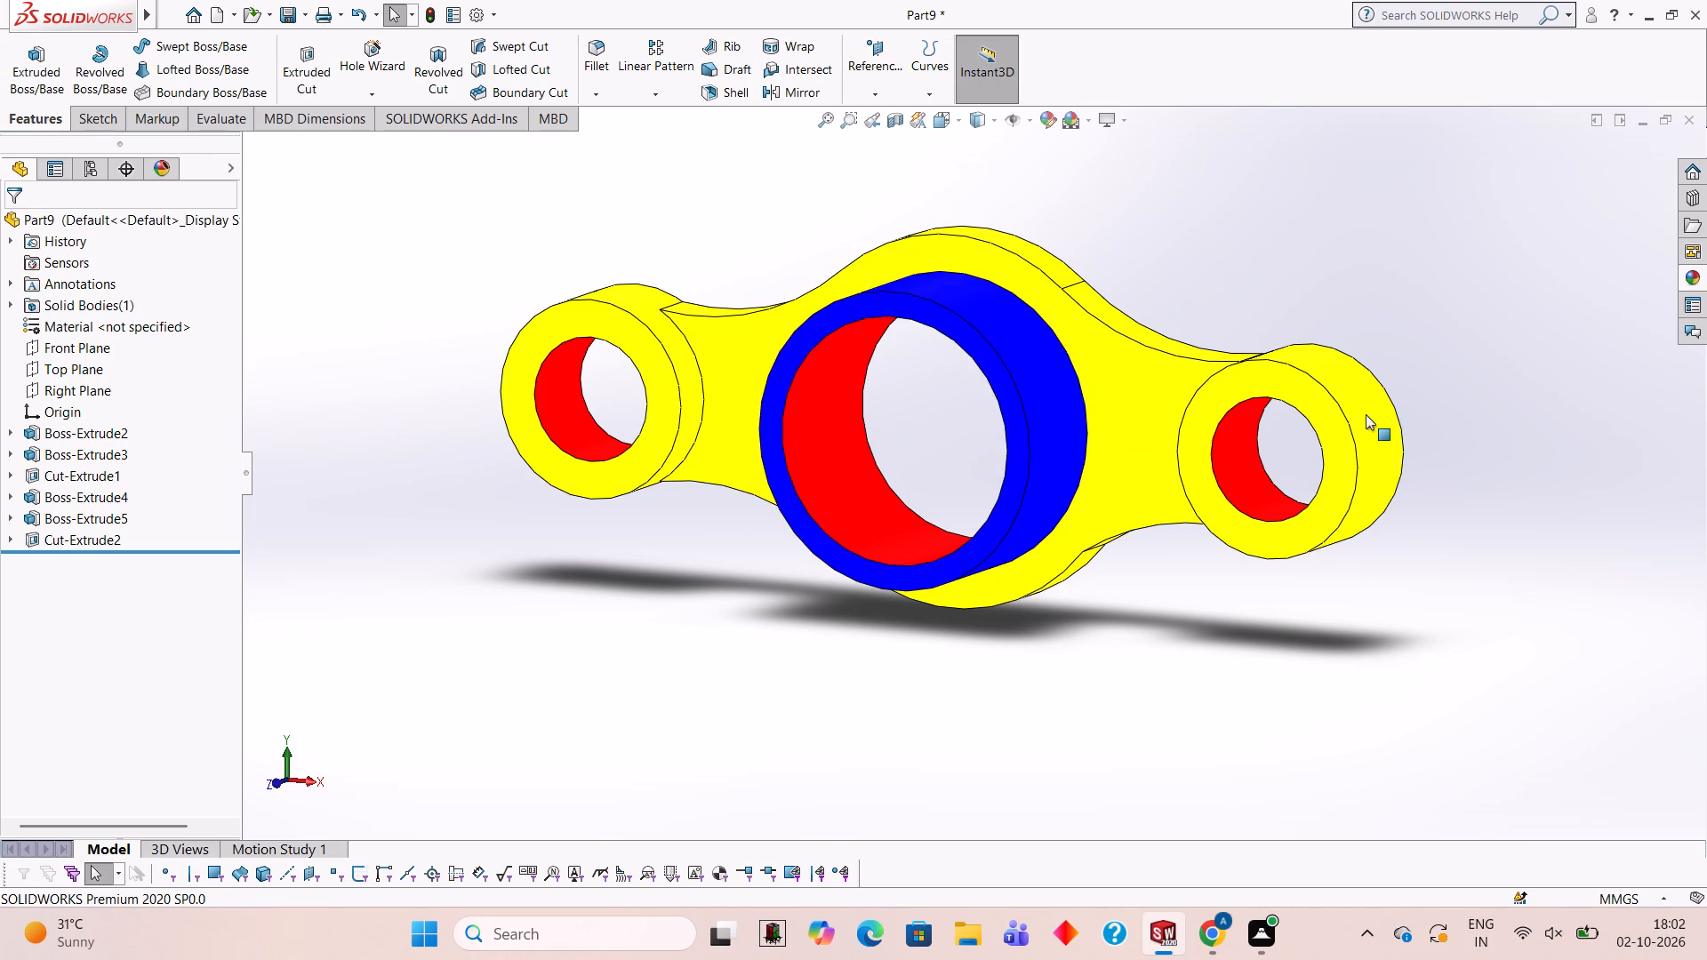
# Apply the green LED appearance to the outer cylindrical face of the positive-X end boss.
pyautogui.moveTo(1373, 417); pyautogui.dragTo(1334, 342, button='middle')
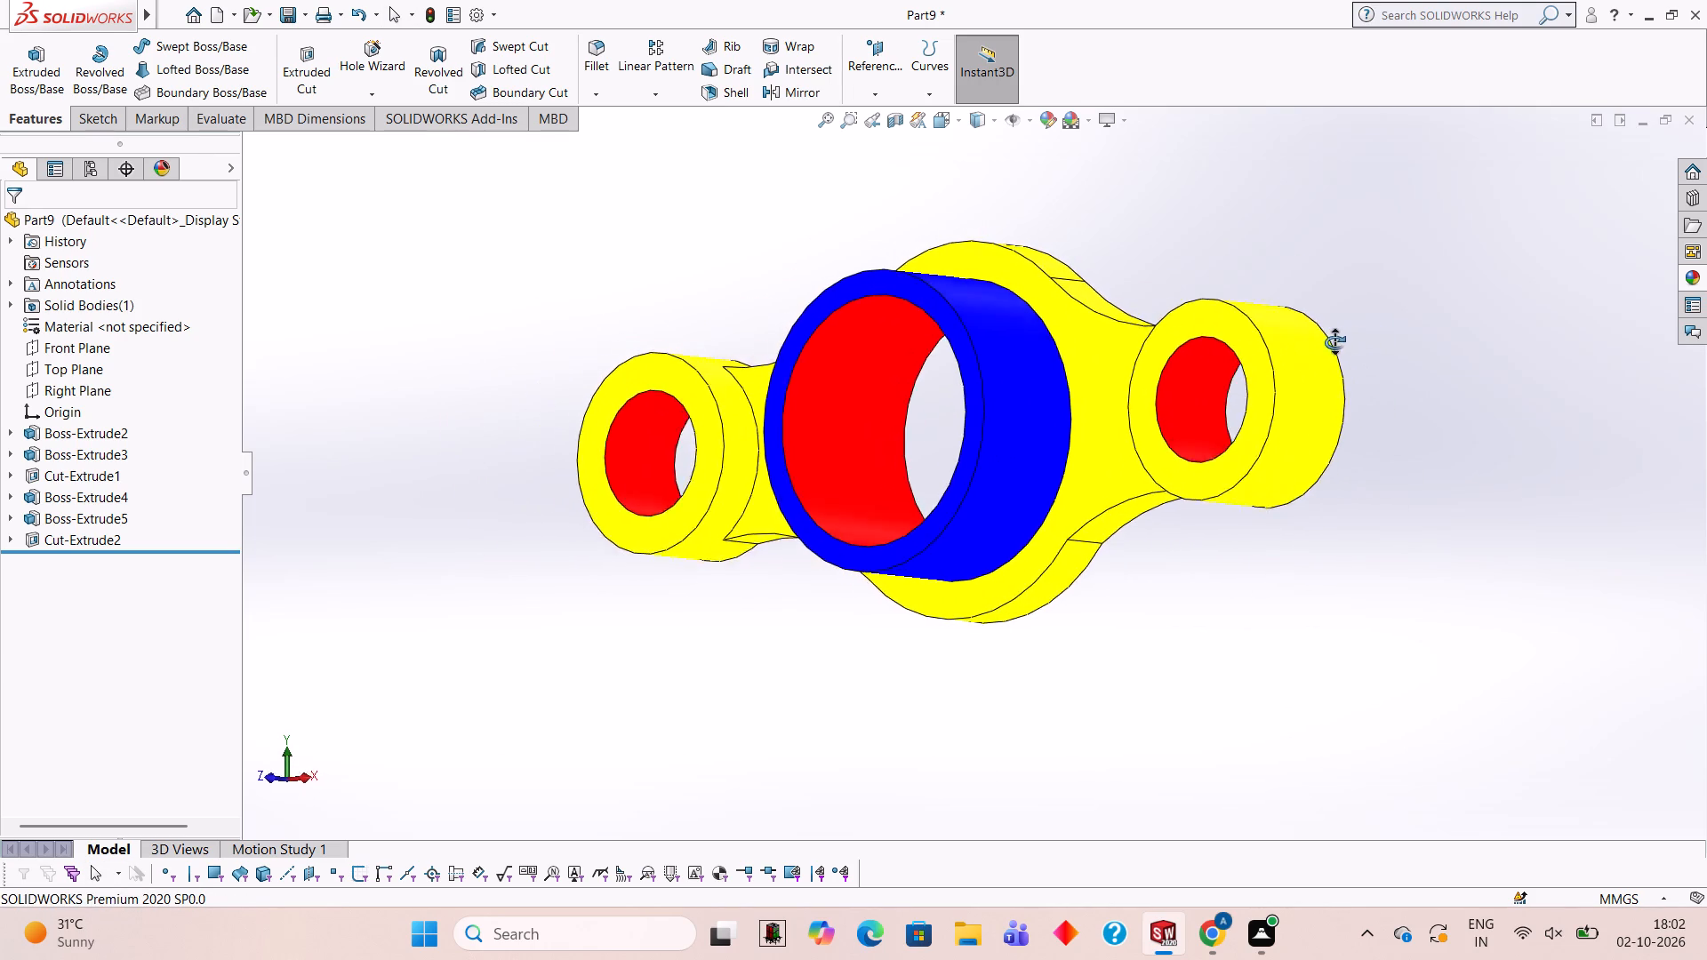
pyautogui.moveTo(1334, 342); pyautogui.dragTo(1351, 412, button='middle')
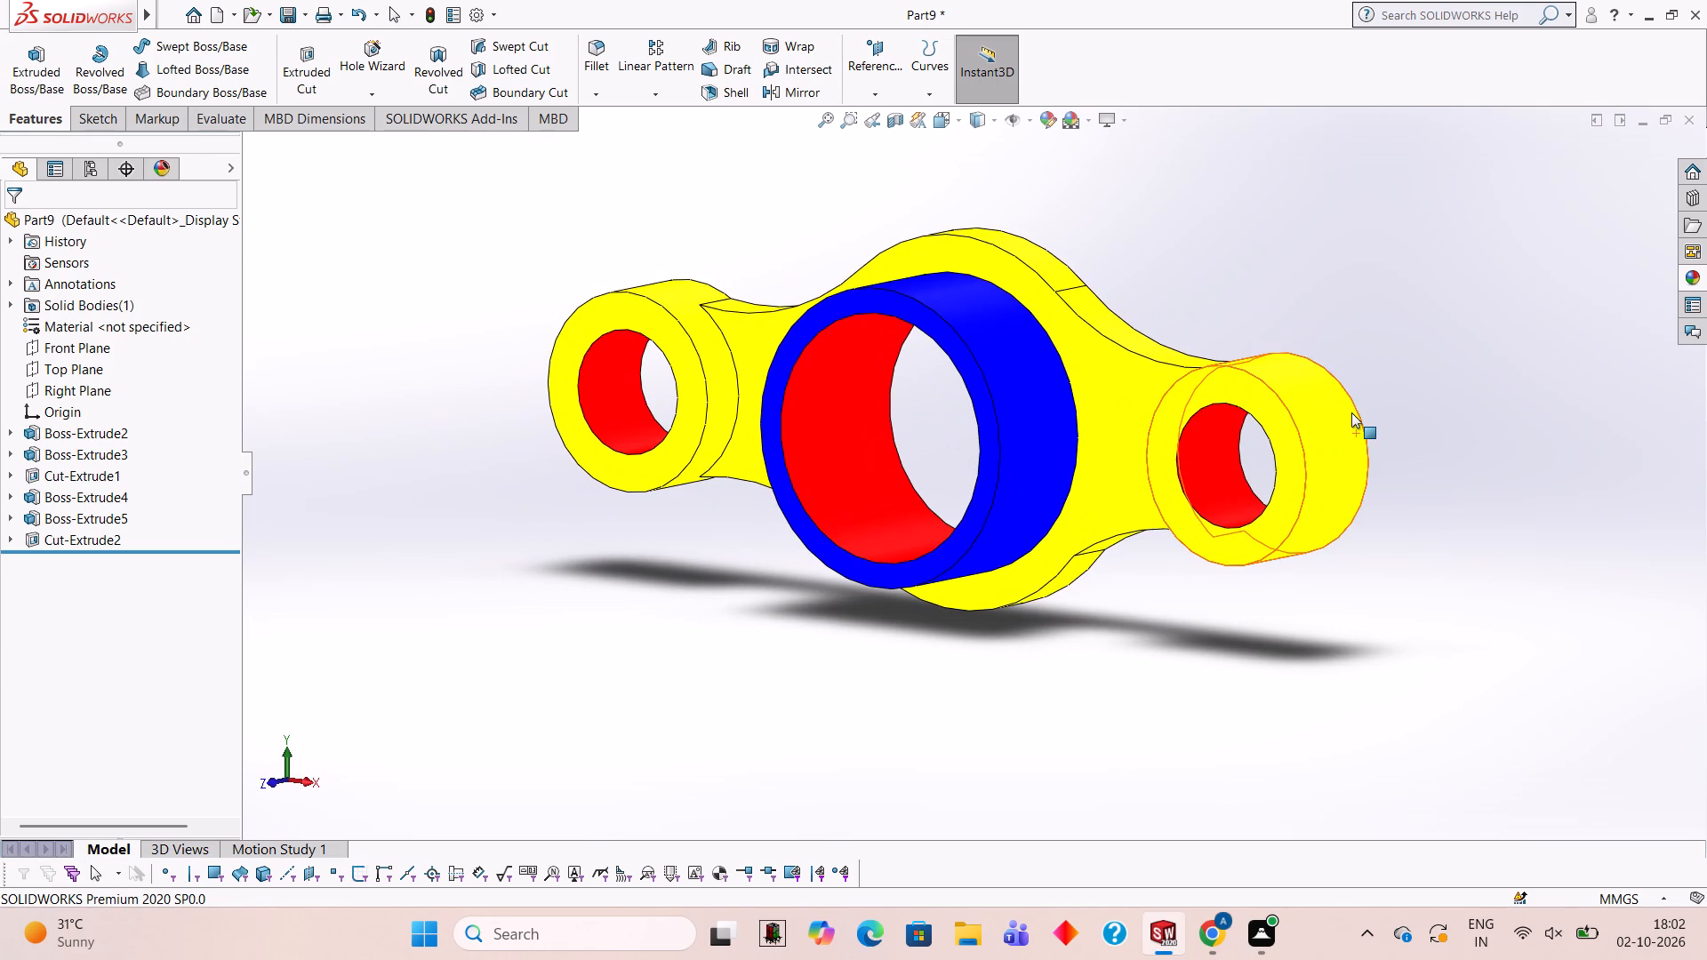
pyautogui.click(1691, 281)
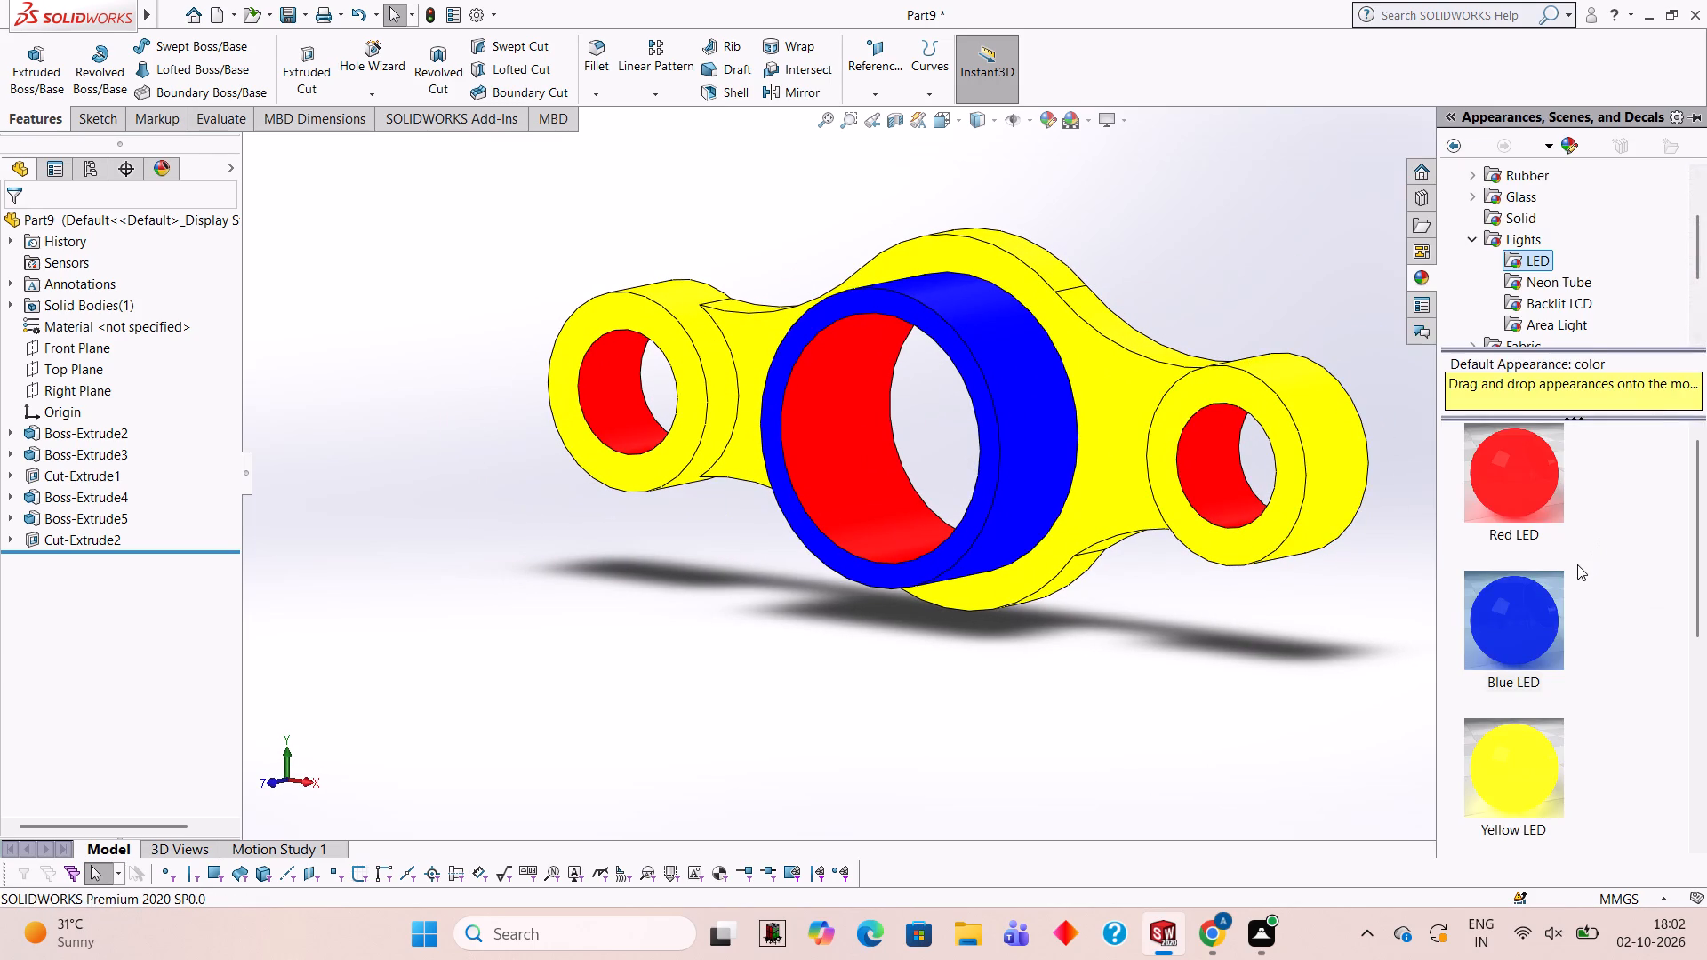
pyautogui.scroll(-3, 1570, 556)
pyautogui.moveTo(1537, 495); pyautogui.dragTo(1374, 476)
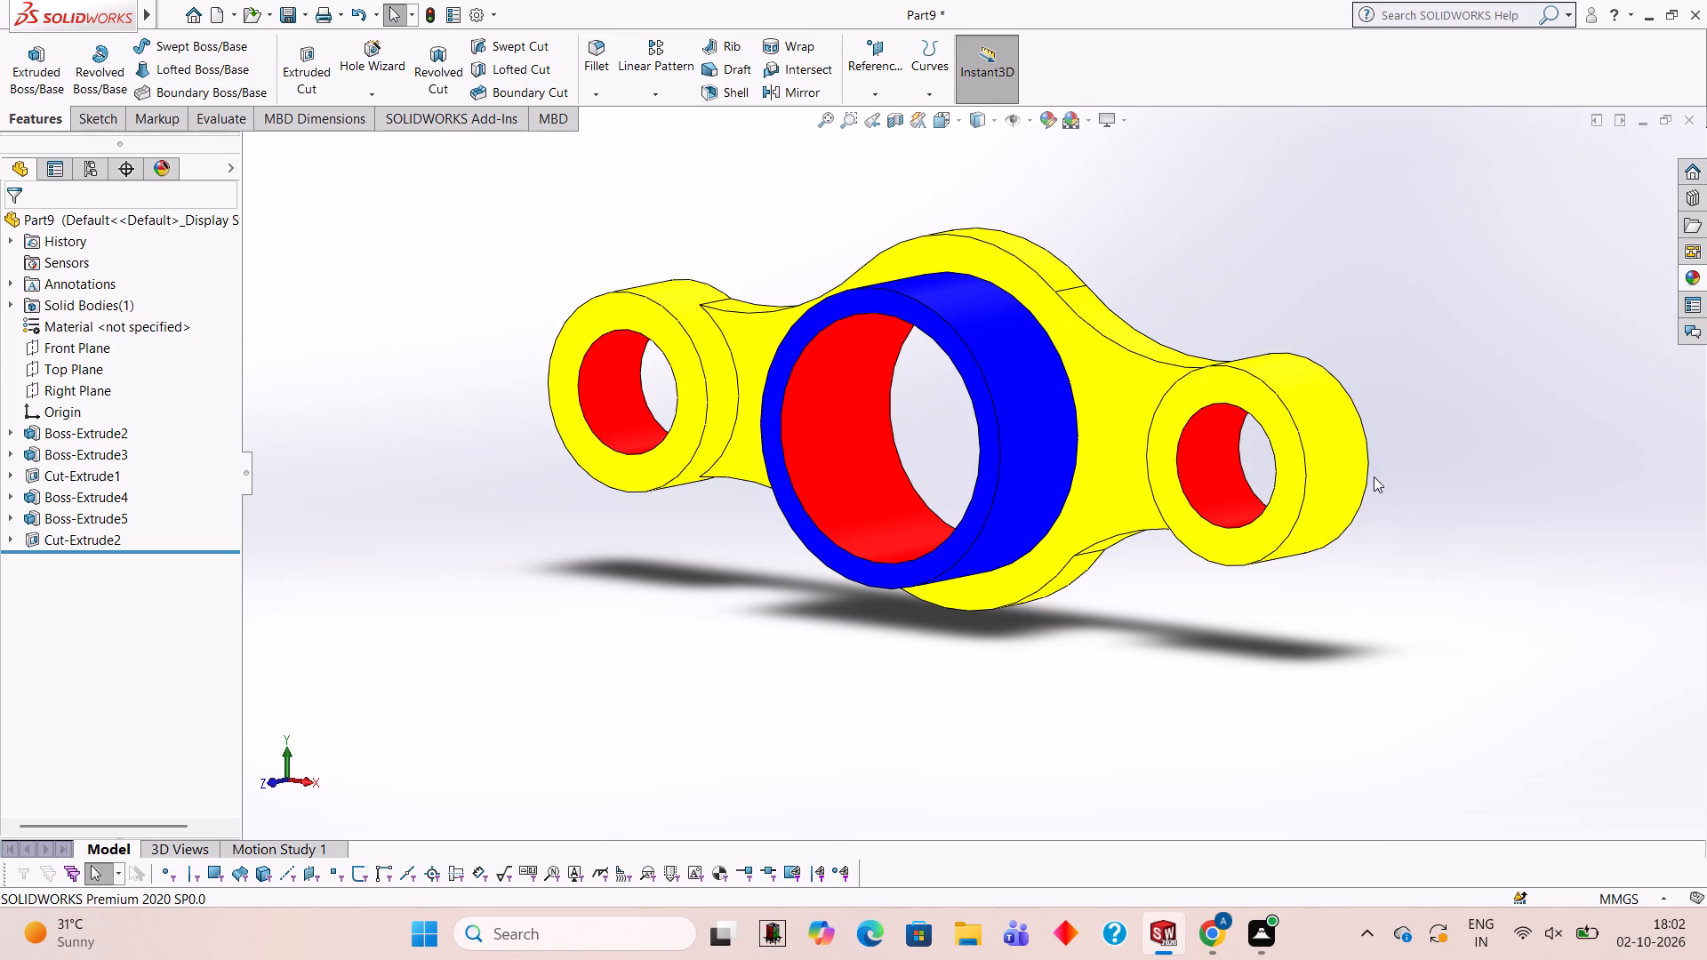
pyautogui.click(1695, 283)
pyautogui.moveTo(1521, 485); pyautogui.dragTo(1317, 422)
pyautogui.click(1306, 417)
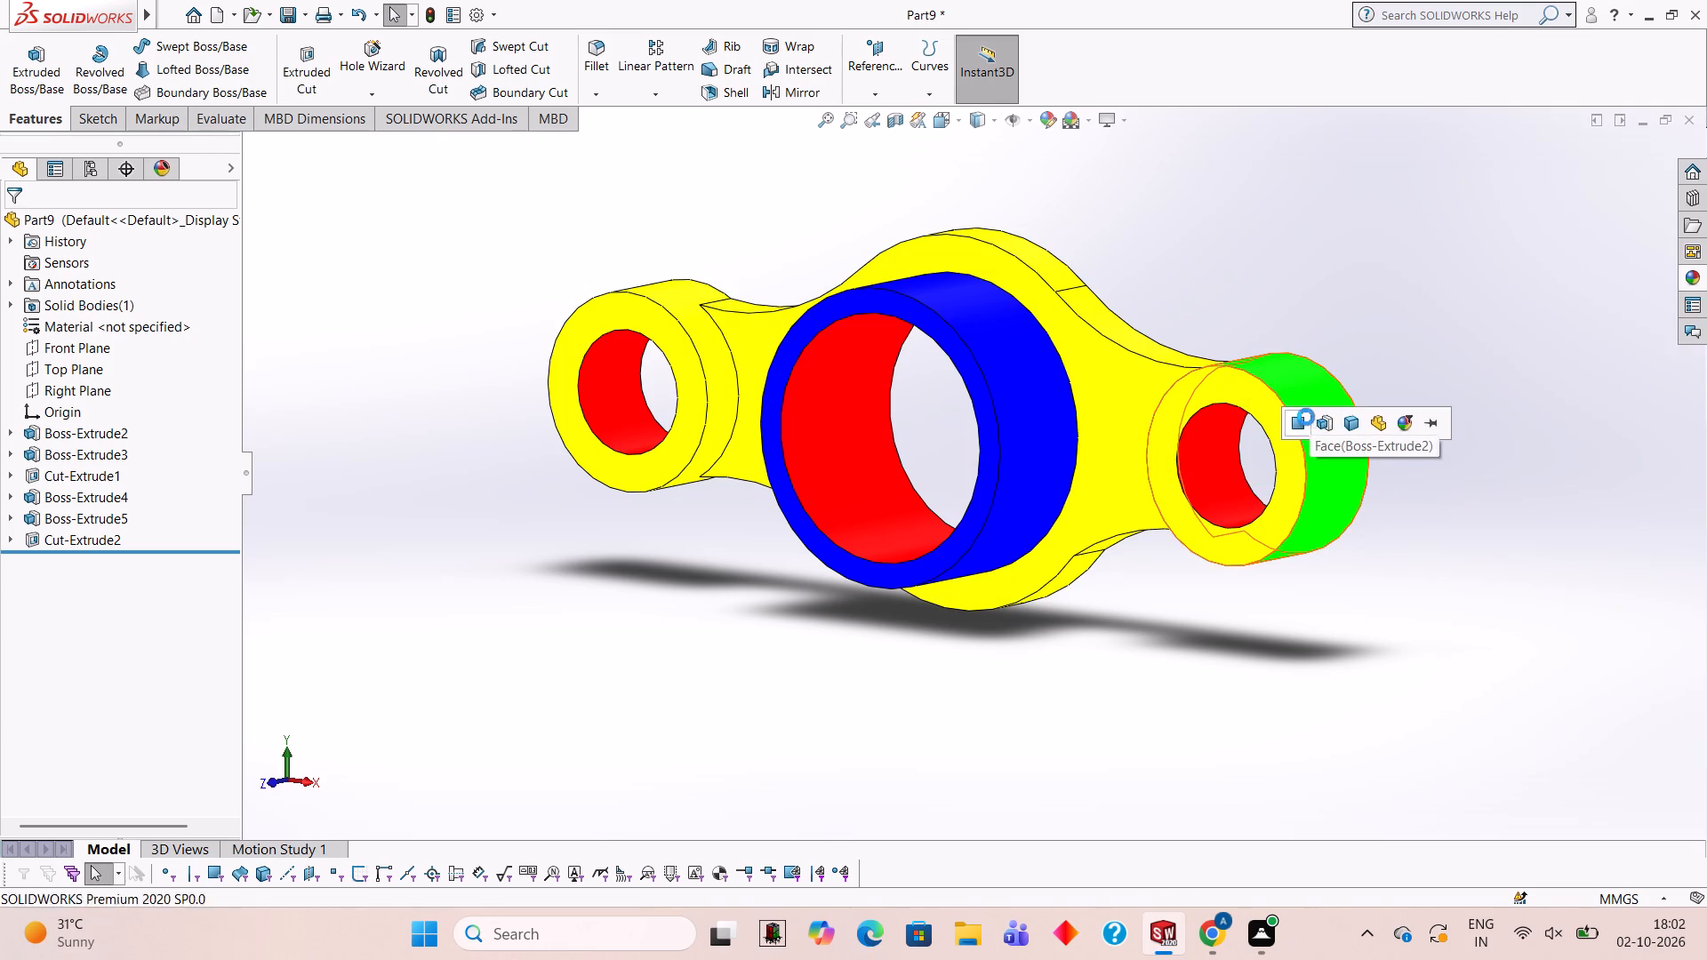
# Apply the green LED appearance to the outer cylindrical face of the negative-X end boss.
pyautogui.moveTo(1342, 457); pyautogui.dragTo(1565, 466, button='middle')
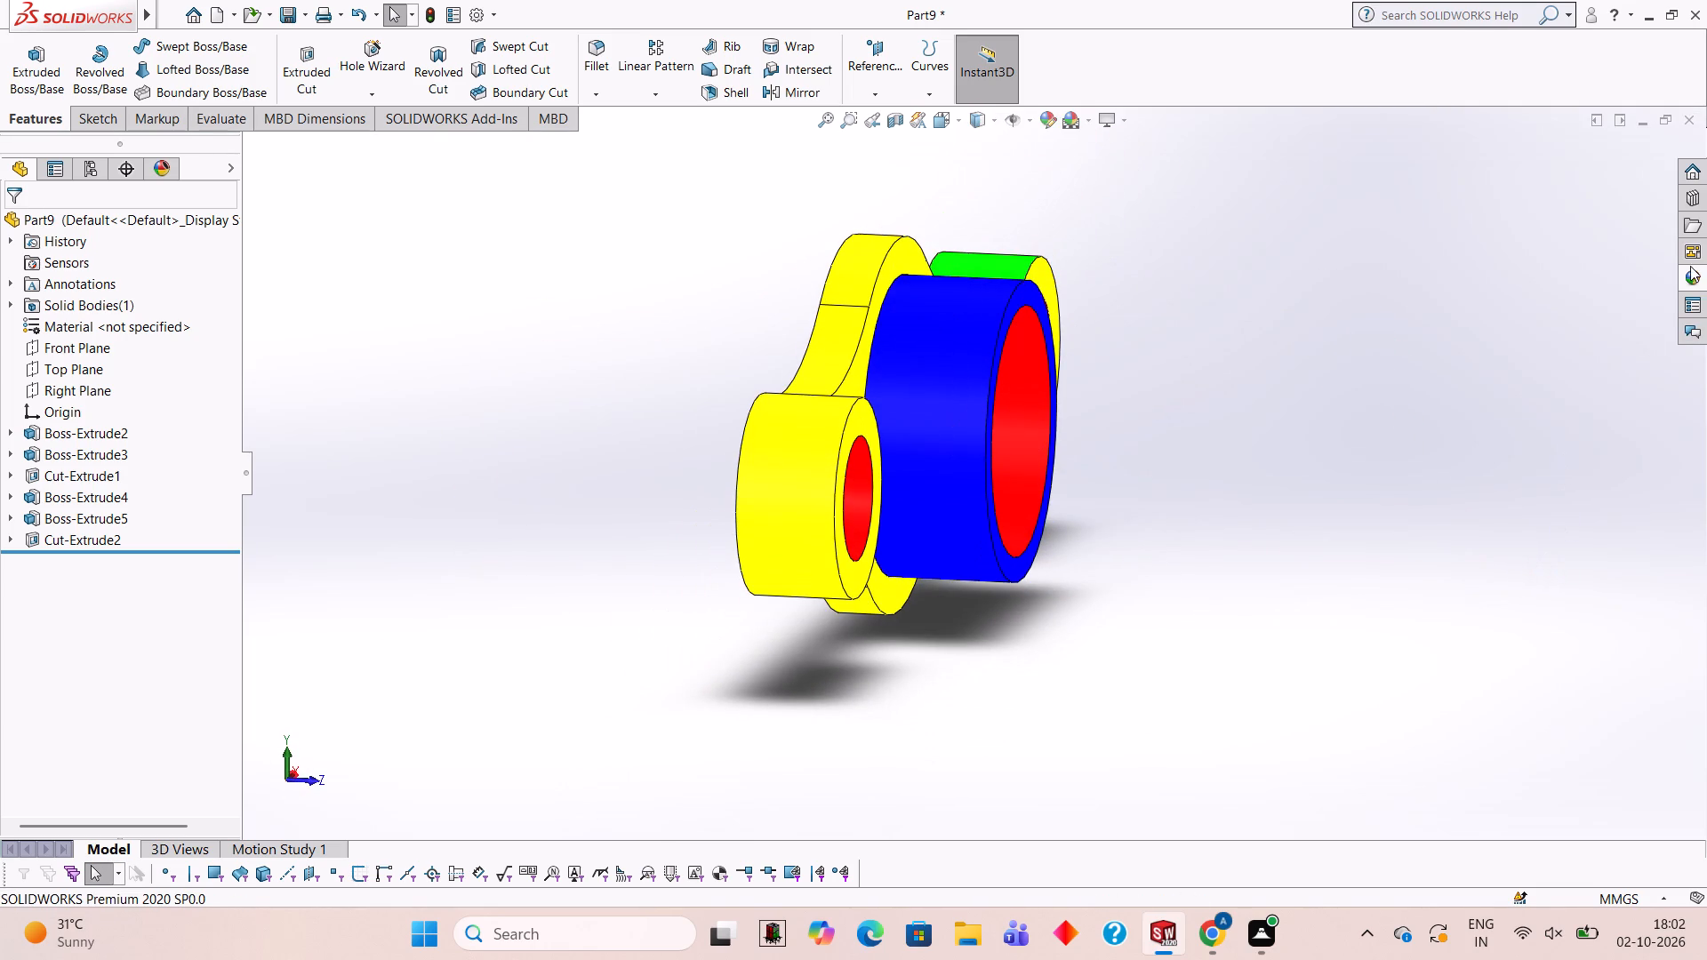
pyautogui.click(1690, 277)
pyautogui.moveTo(1516, 502); pyautogui.dragTo(752, 516)
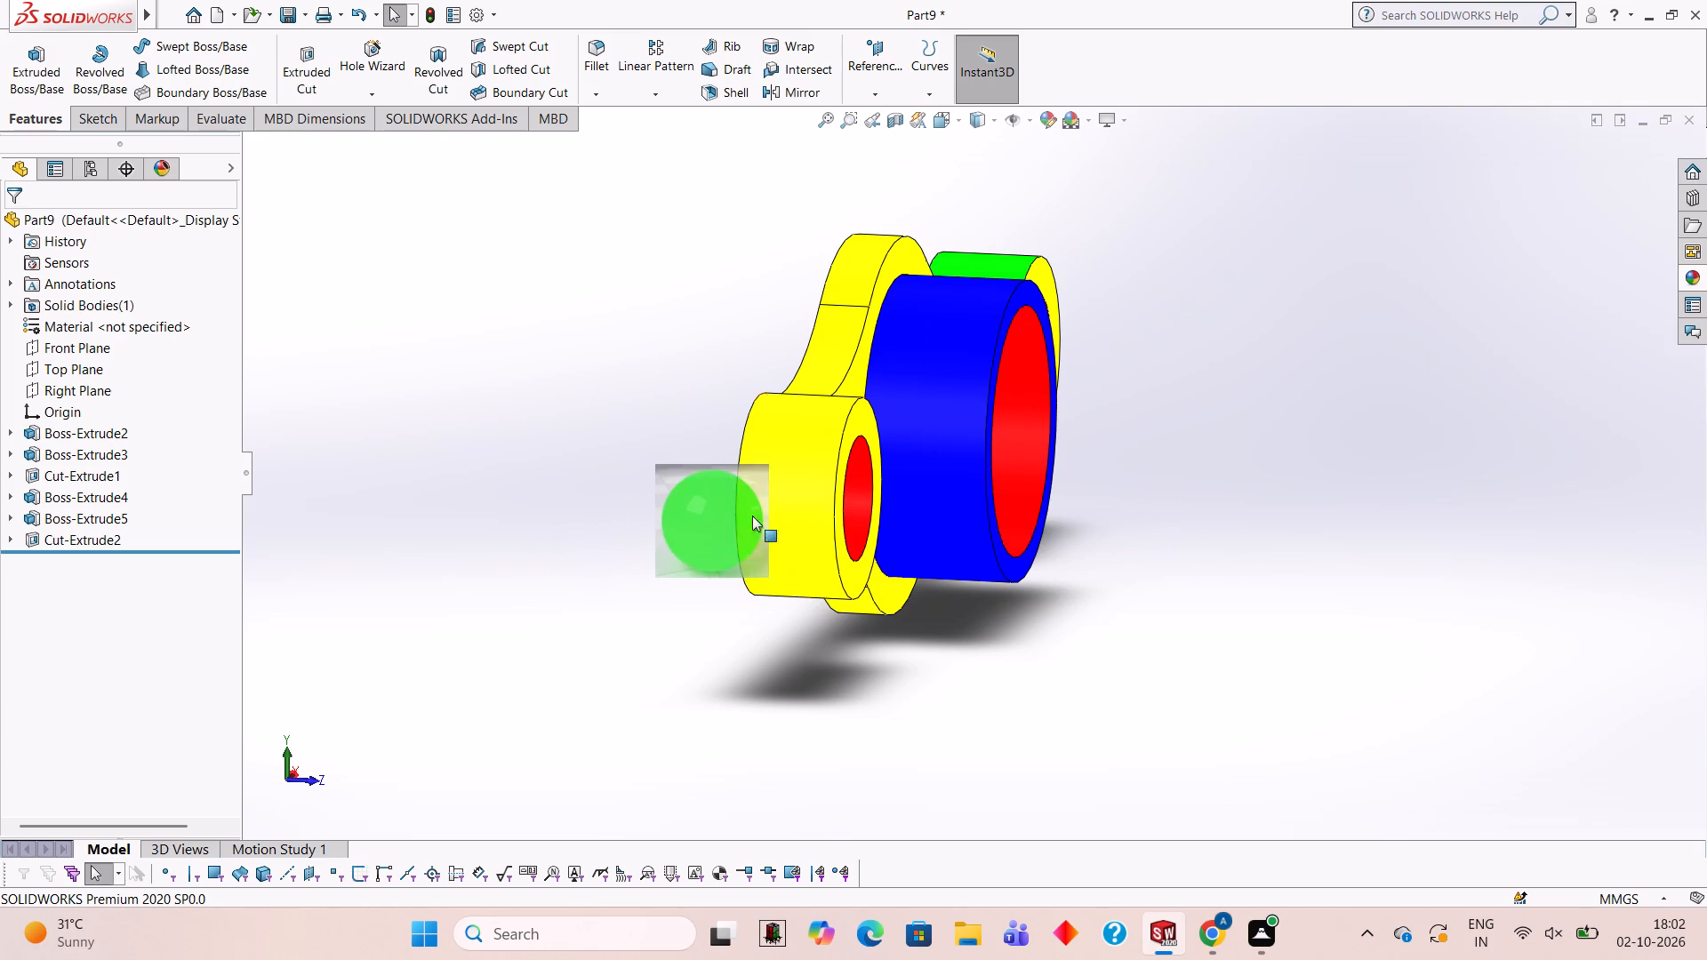
pyautogui.moveTo(752, 516); pyautogui.dragTo(799, 503)
pyautogui.click(799, 503)
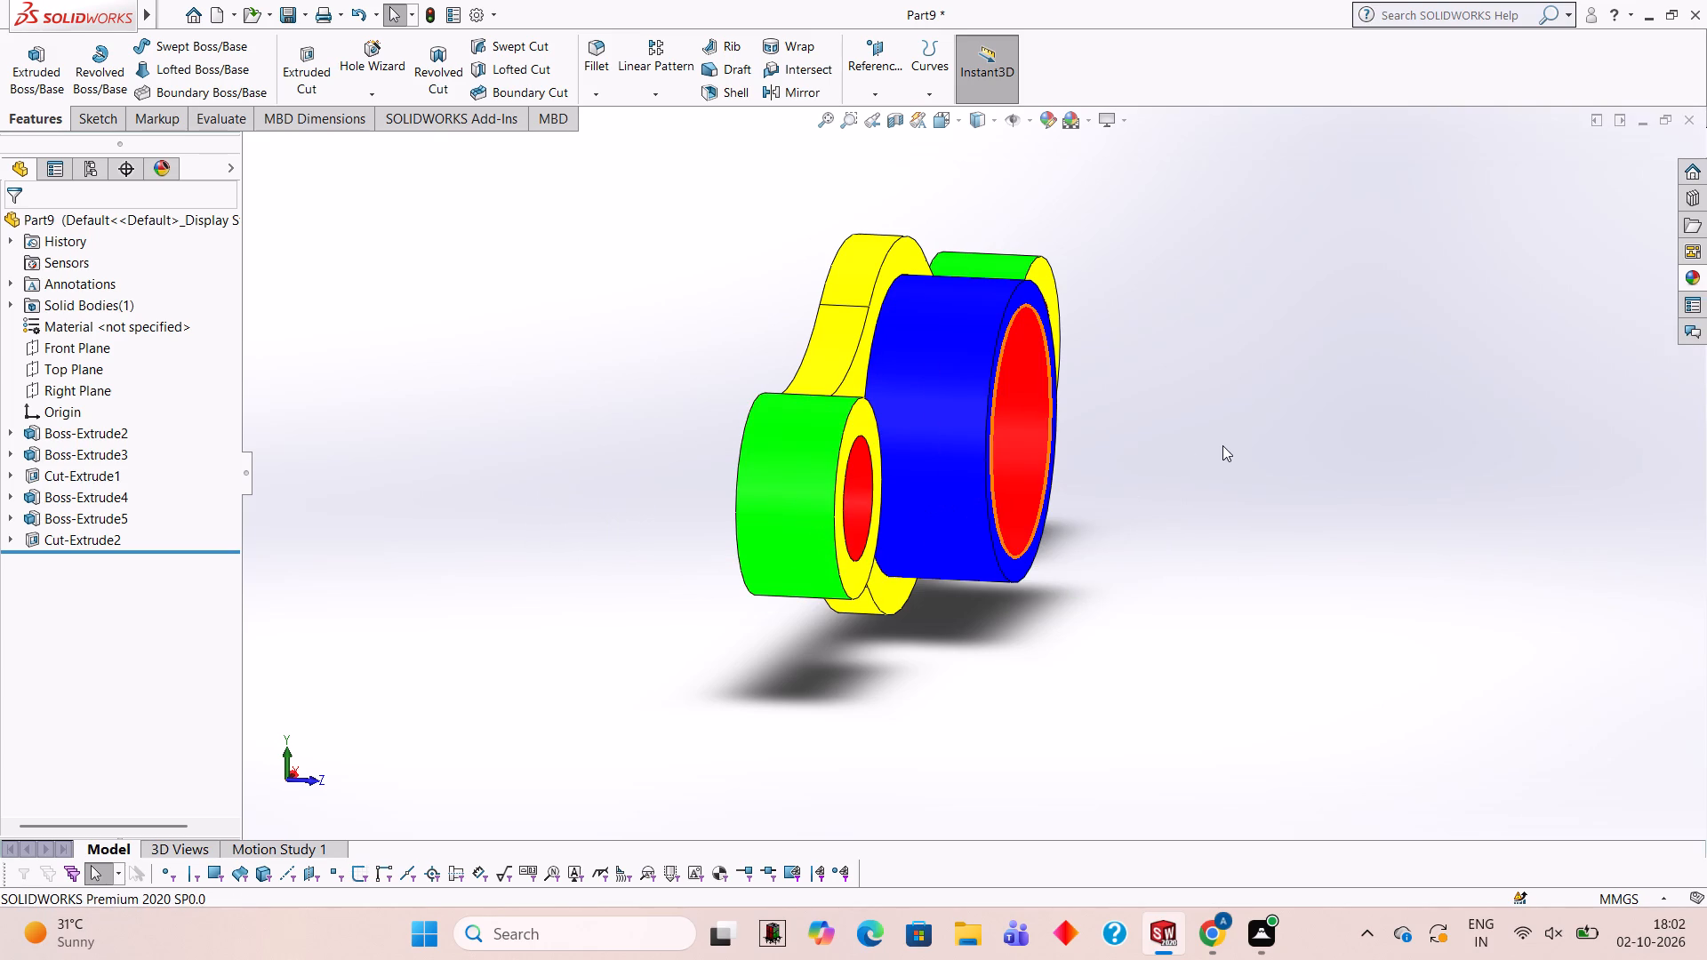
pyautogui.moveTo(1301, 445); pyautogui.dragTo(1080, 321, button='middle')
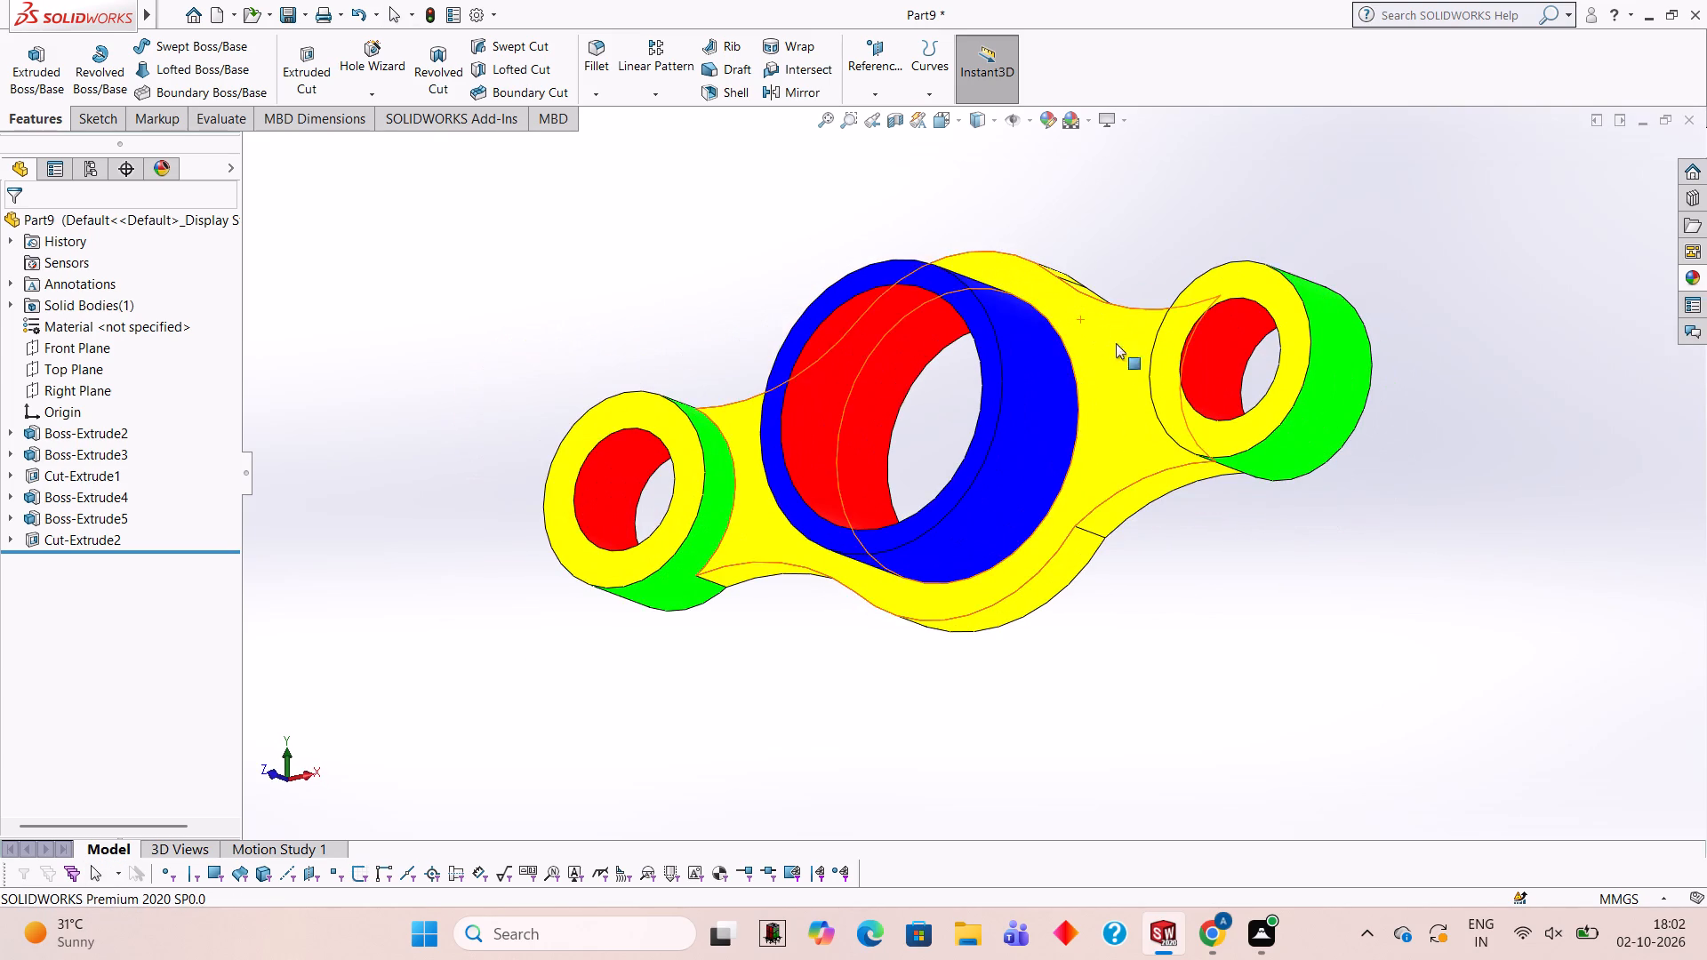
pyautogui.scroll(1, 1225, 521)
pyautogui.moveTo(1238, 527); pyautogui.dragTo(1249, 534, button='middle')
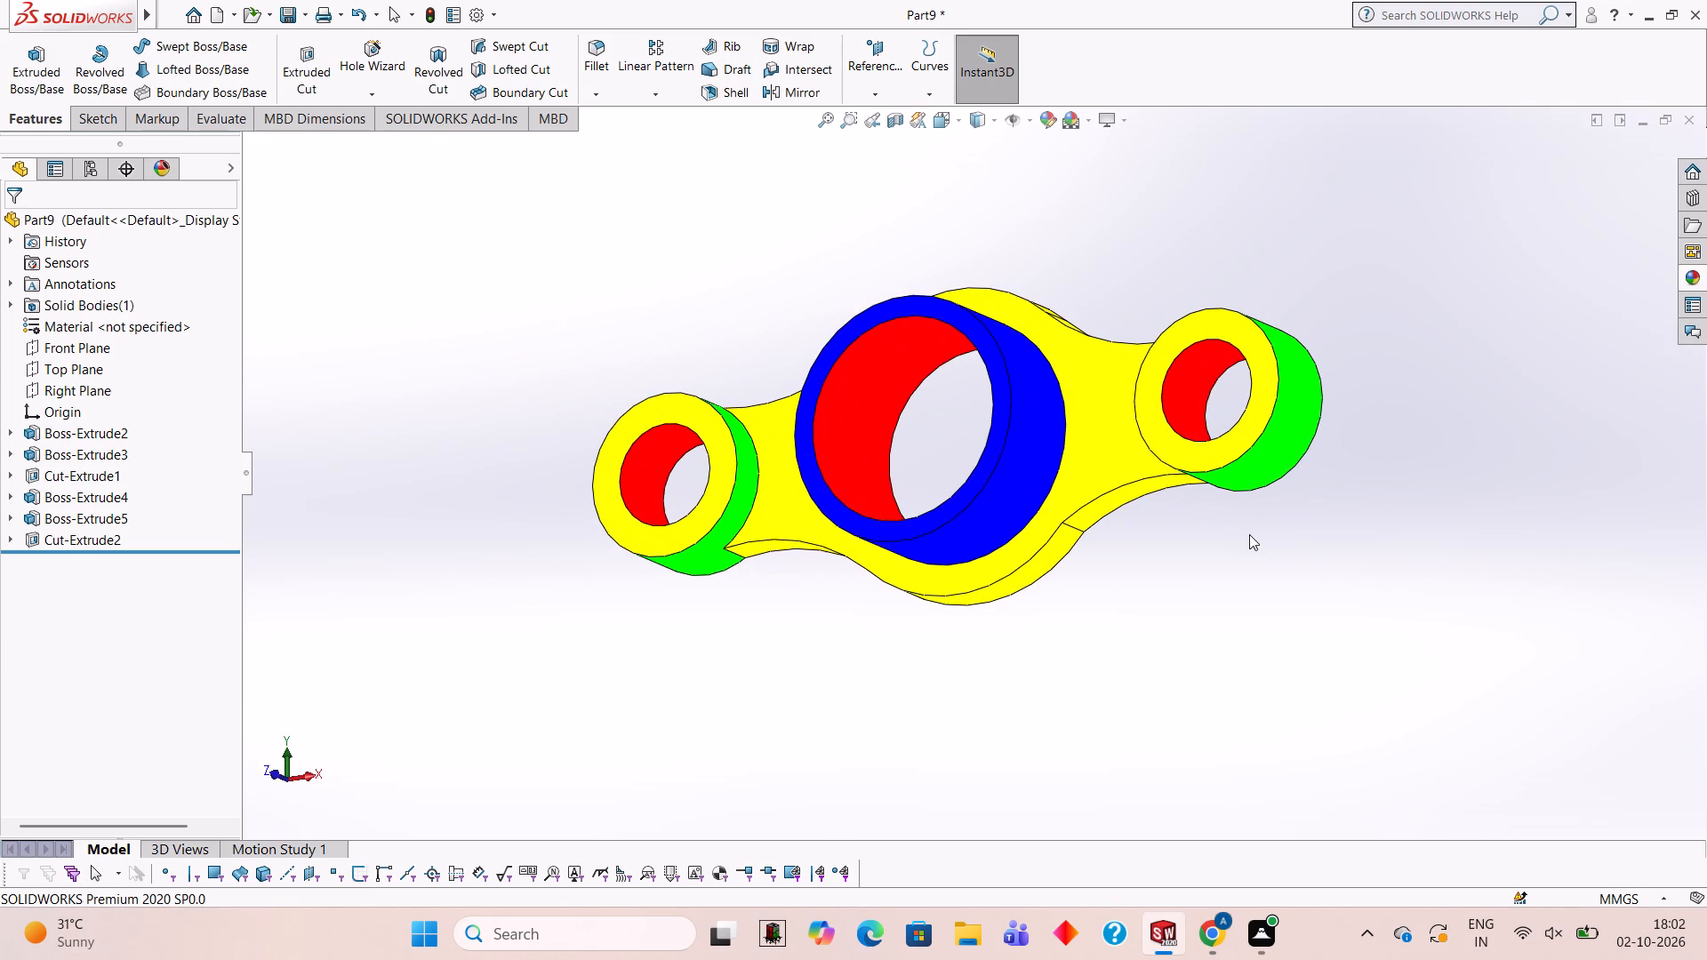
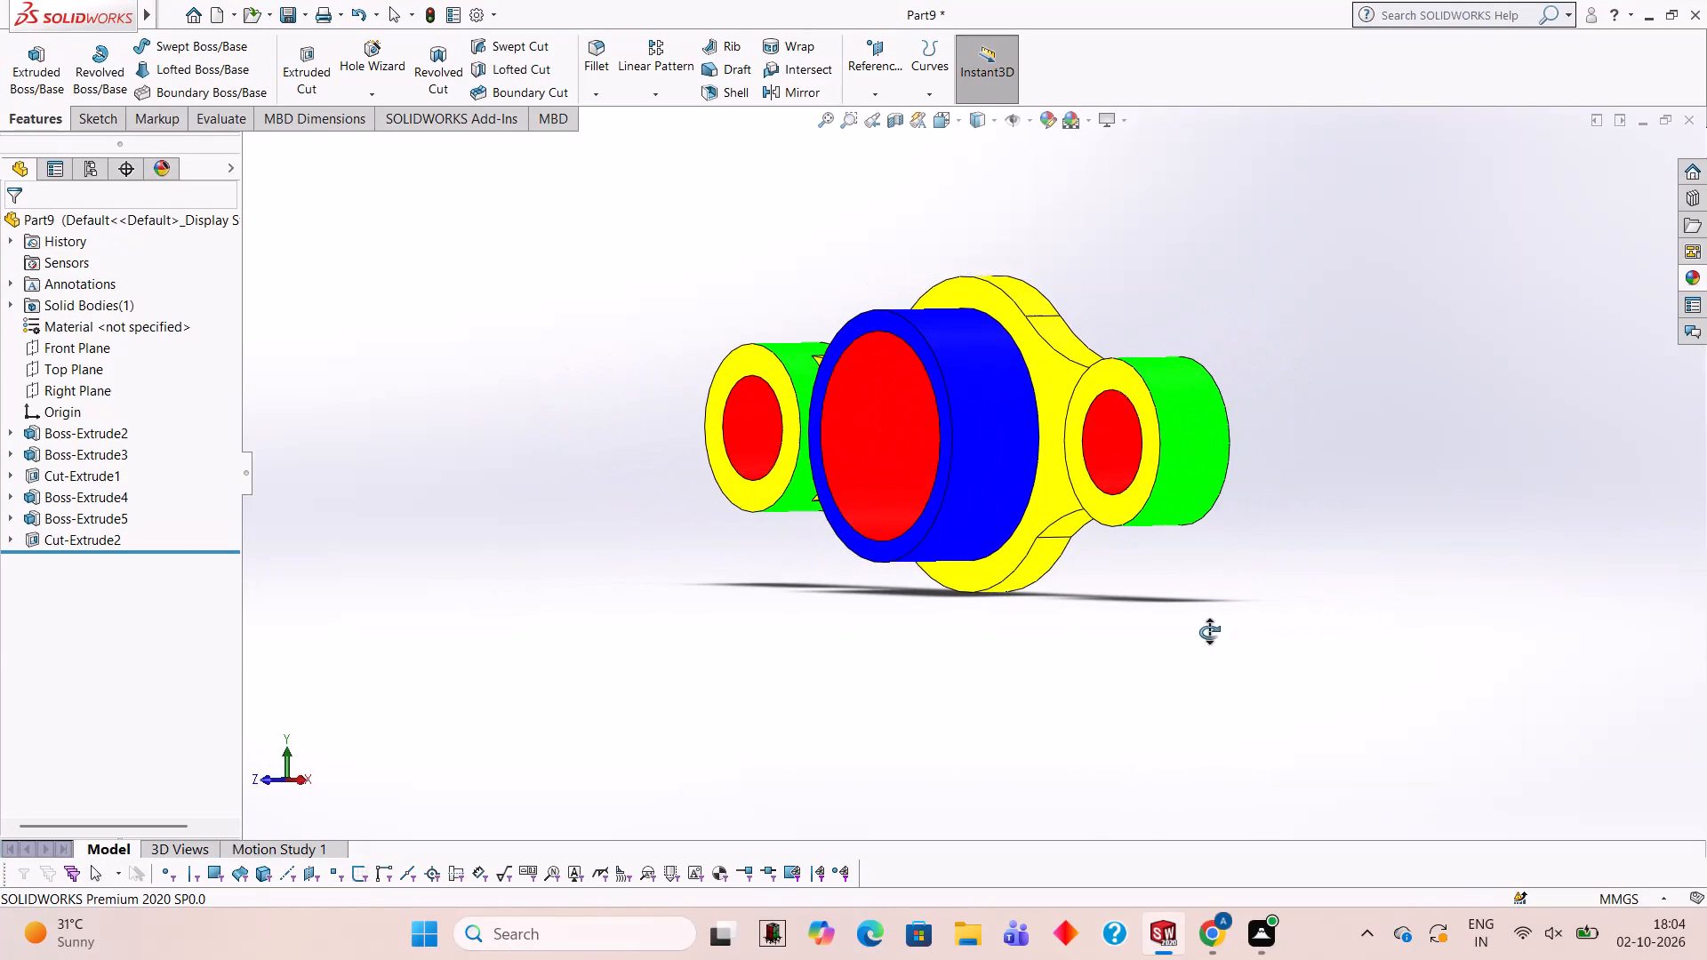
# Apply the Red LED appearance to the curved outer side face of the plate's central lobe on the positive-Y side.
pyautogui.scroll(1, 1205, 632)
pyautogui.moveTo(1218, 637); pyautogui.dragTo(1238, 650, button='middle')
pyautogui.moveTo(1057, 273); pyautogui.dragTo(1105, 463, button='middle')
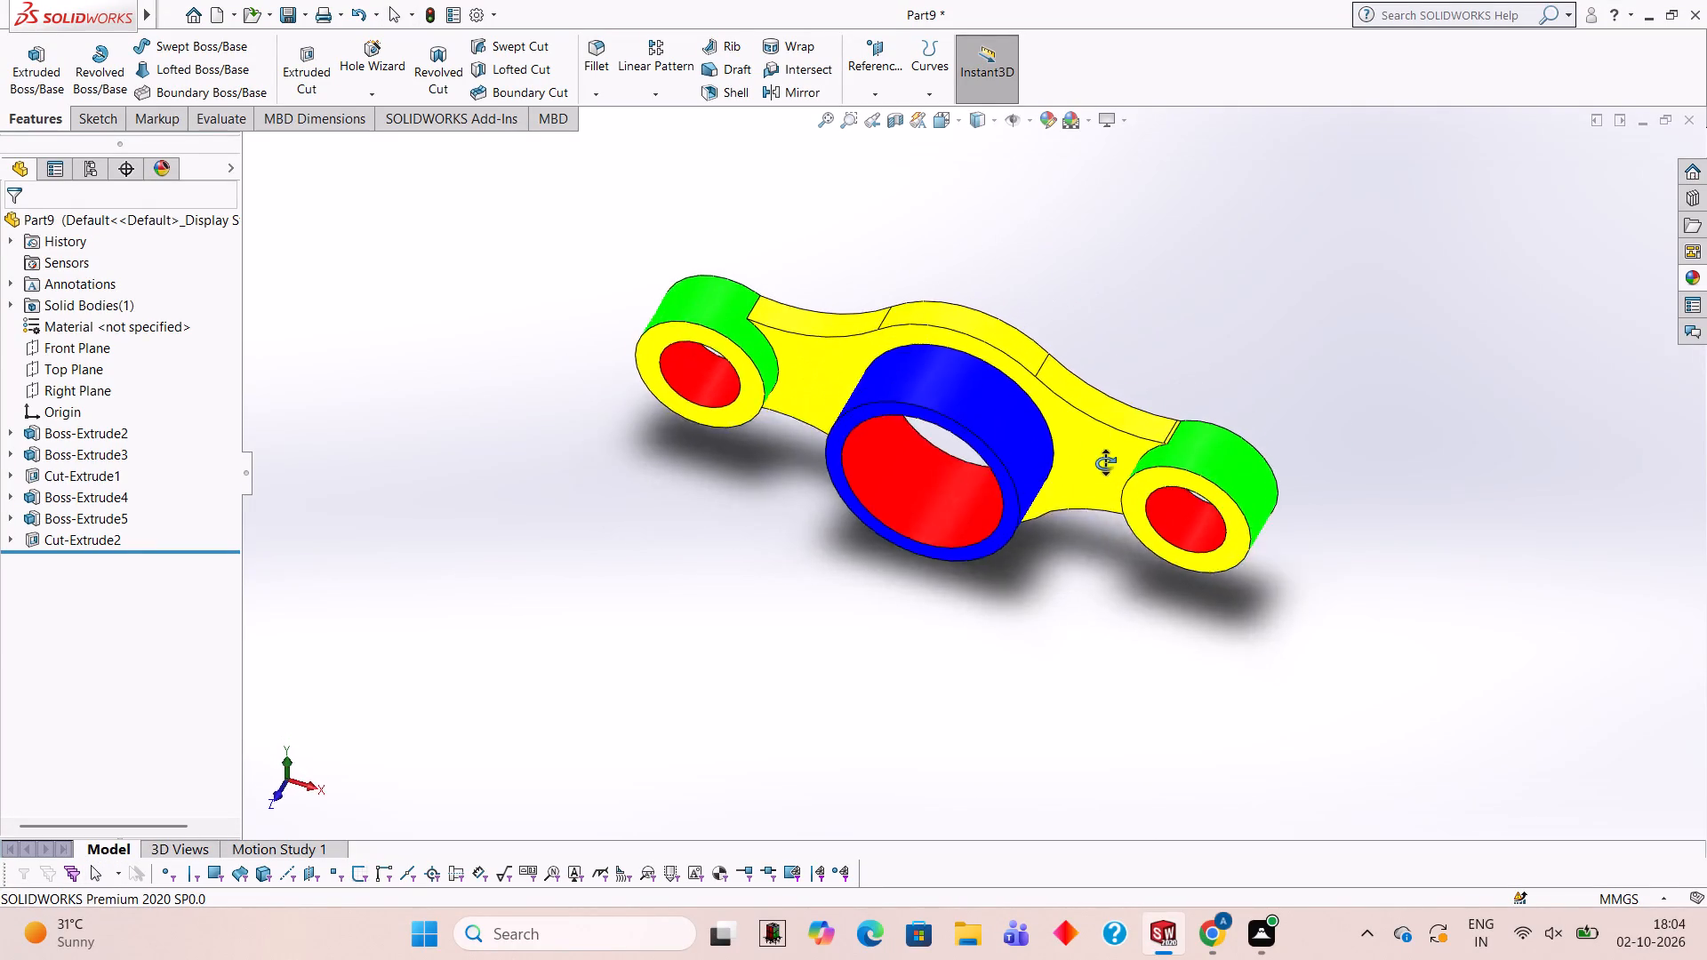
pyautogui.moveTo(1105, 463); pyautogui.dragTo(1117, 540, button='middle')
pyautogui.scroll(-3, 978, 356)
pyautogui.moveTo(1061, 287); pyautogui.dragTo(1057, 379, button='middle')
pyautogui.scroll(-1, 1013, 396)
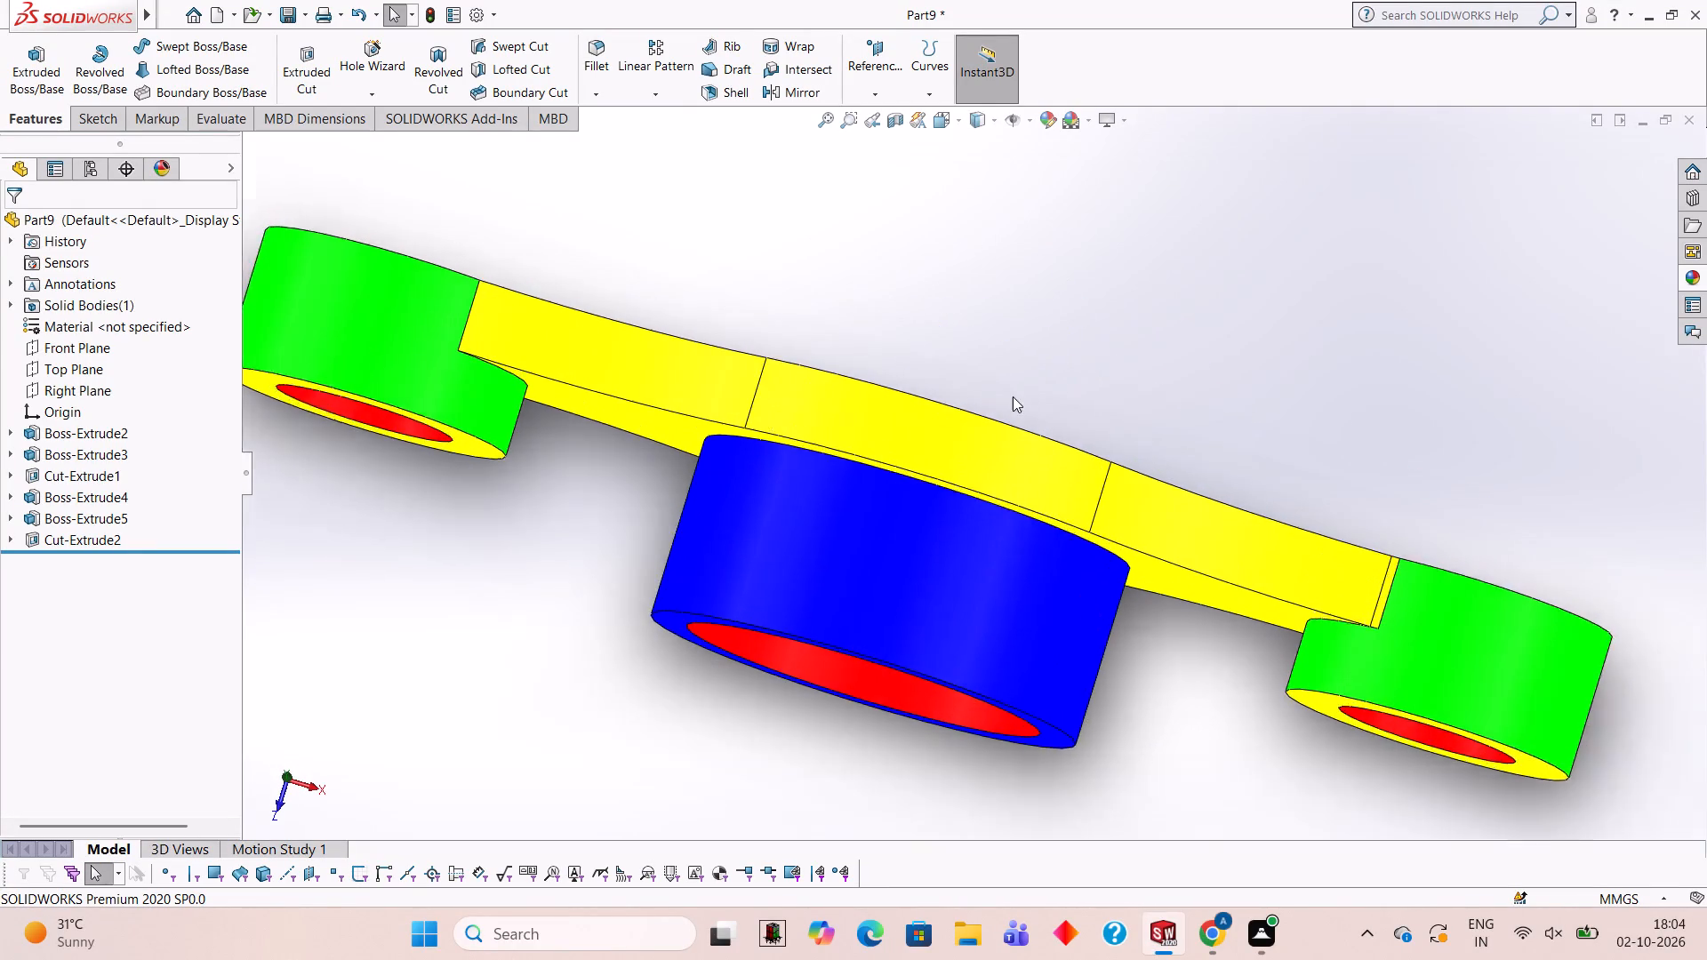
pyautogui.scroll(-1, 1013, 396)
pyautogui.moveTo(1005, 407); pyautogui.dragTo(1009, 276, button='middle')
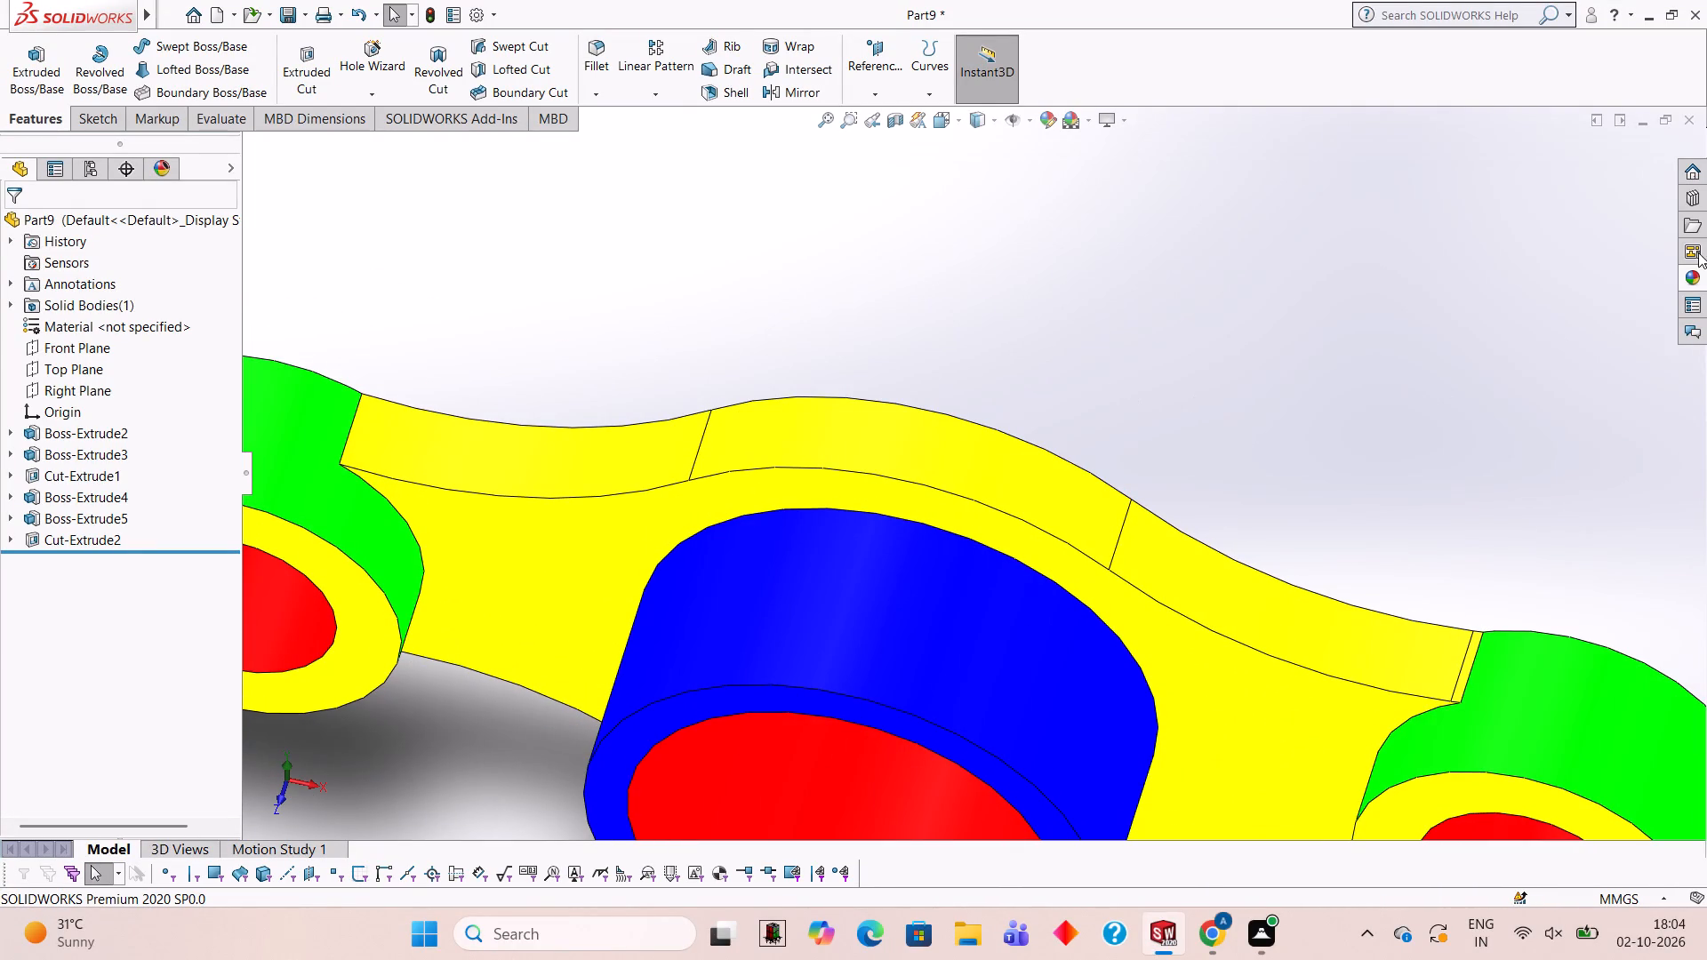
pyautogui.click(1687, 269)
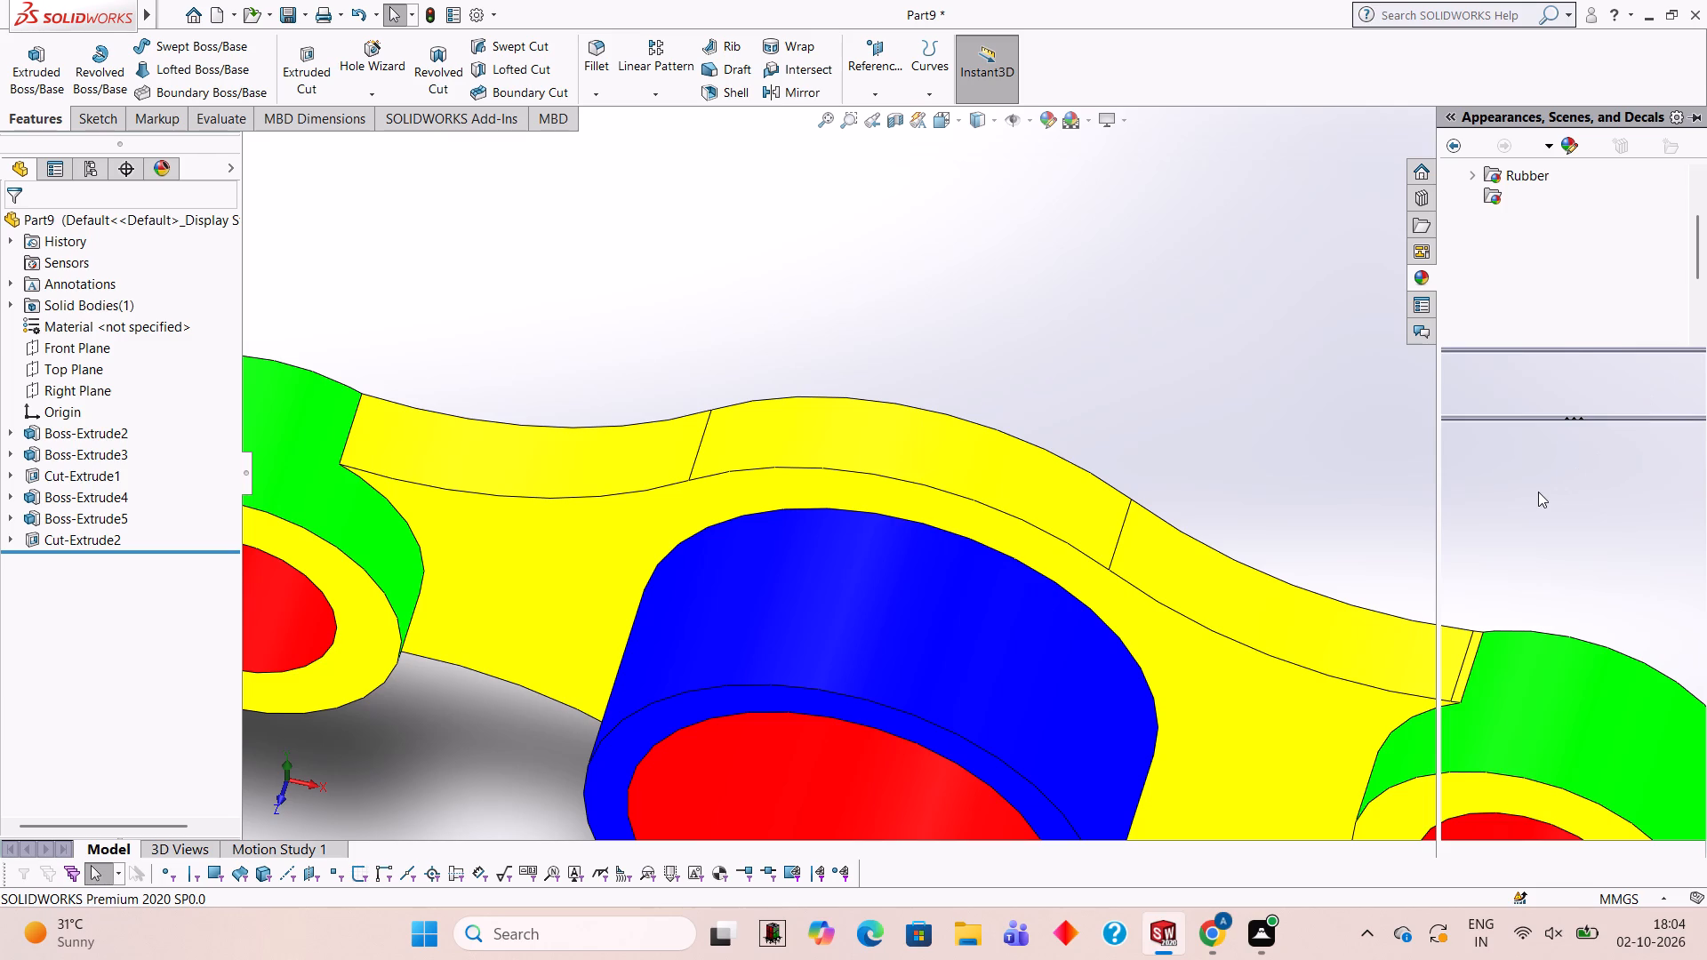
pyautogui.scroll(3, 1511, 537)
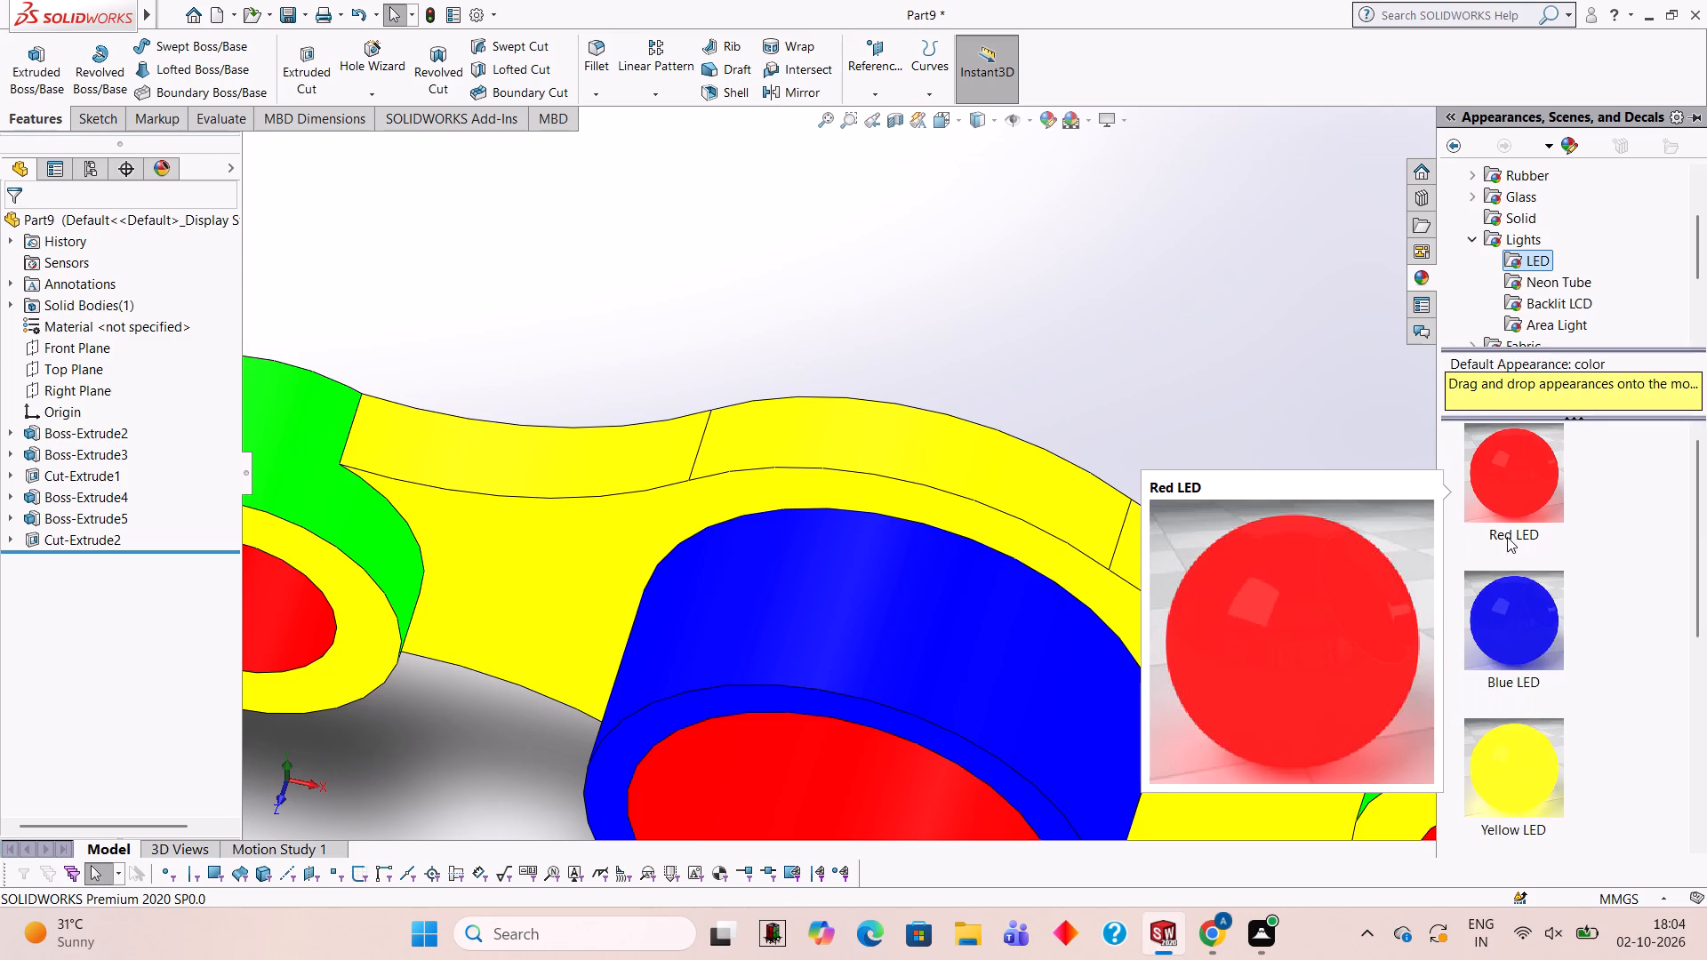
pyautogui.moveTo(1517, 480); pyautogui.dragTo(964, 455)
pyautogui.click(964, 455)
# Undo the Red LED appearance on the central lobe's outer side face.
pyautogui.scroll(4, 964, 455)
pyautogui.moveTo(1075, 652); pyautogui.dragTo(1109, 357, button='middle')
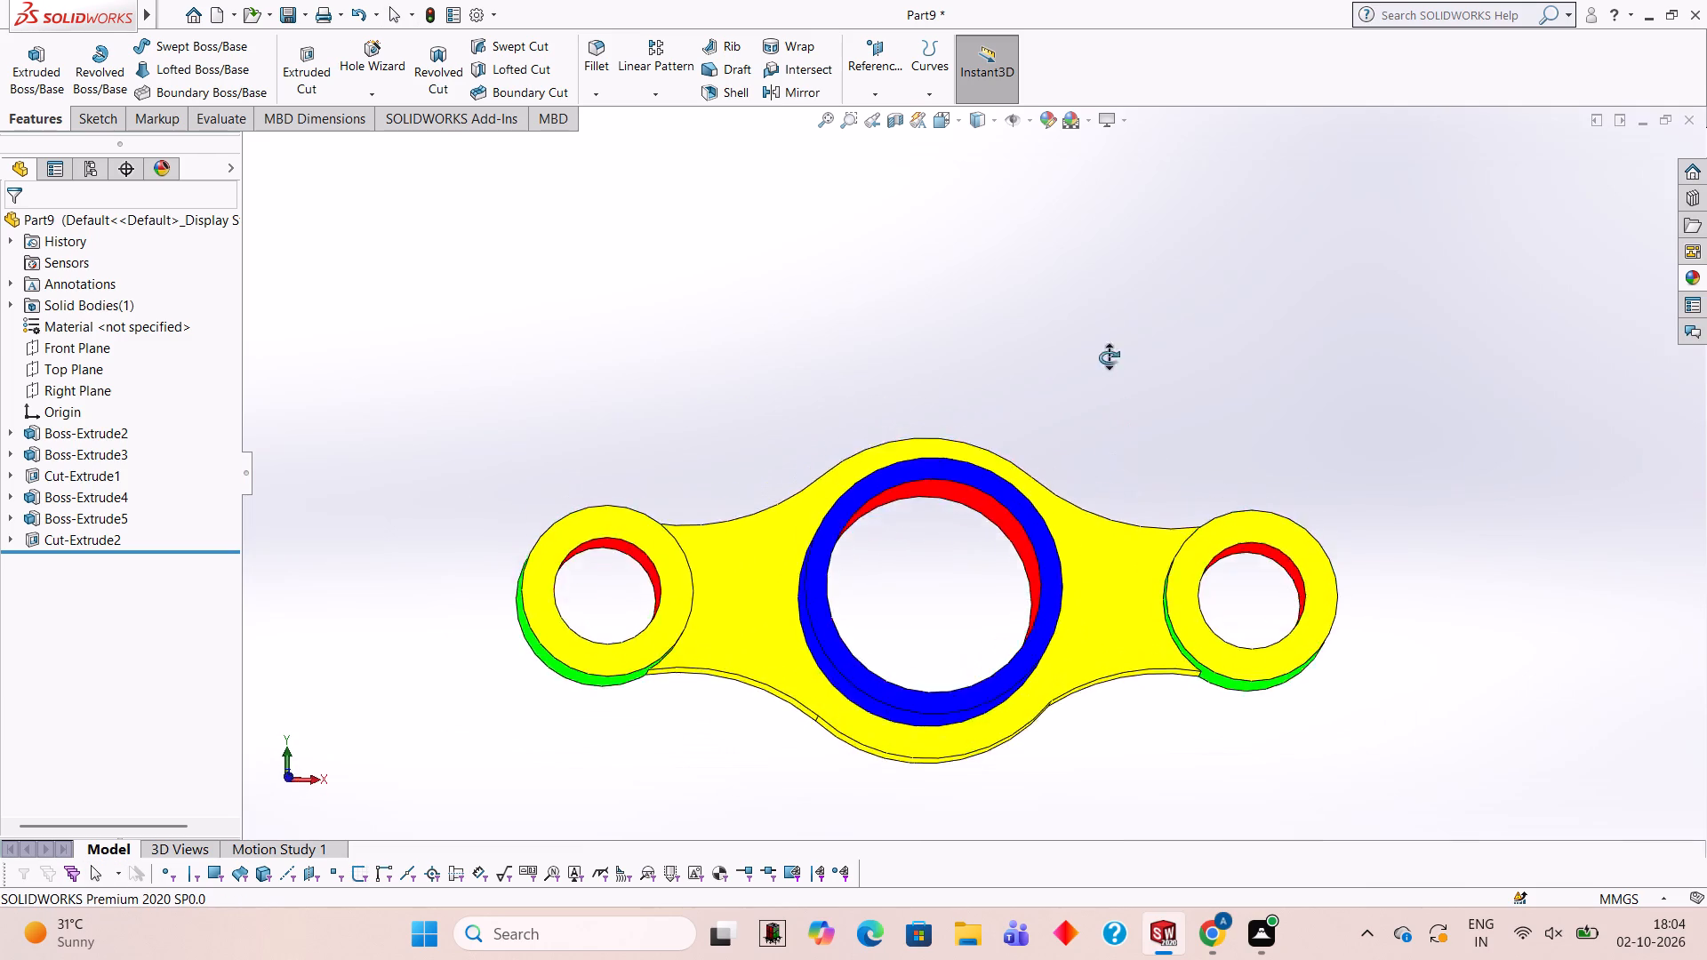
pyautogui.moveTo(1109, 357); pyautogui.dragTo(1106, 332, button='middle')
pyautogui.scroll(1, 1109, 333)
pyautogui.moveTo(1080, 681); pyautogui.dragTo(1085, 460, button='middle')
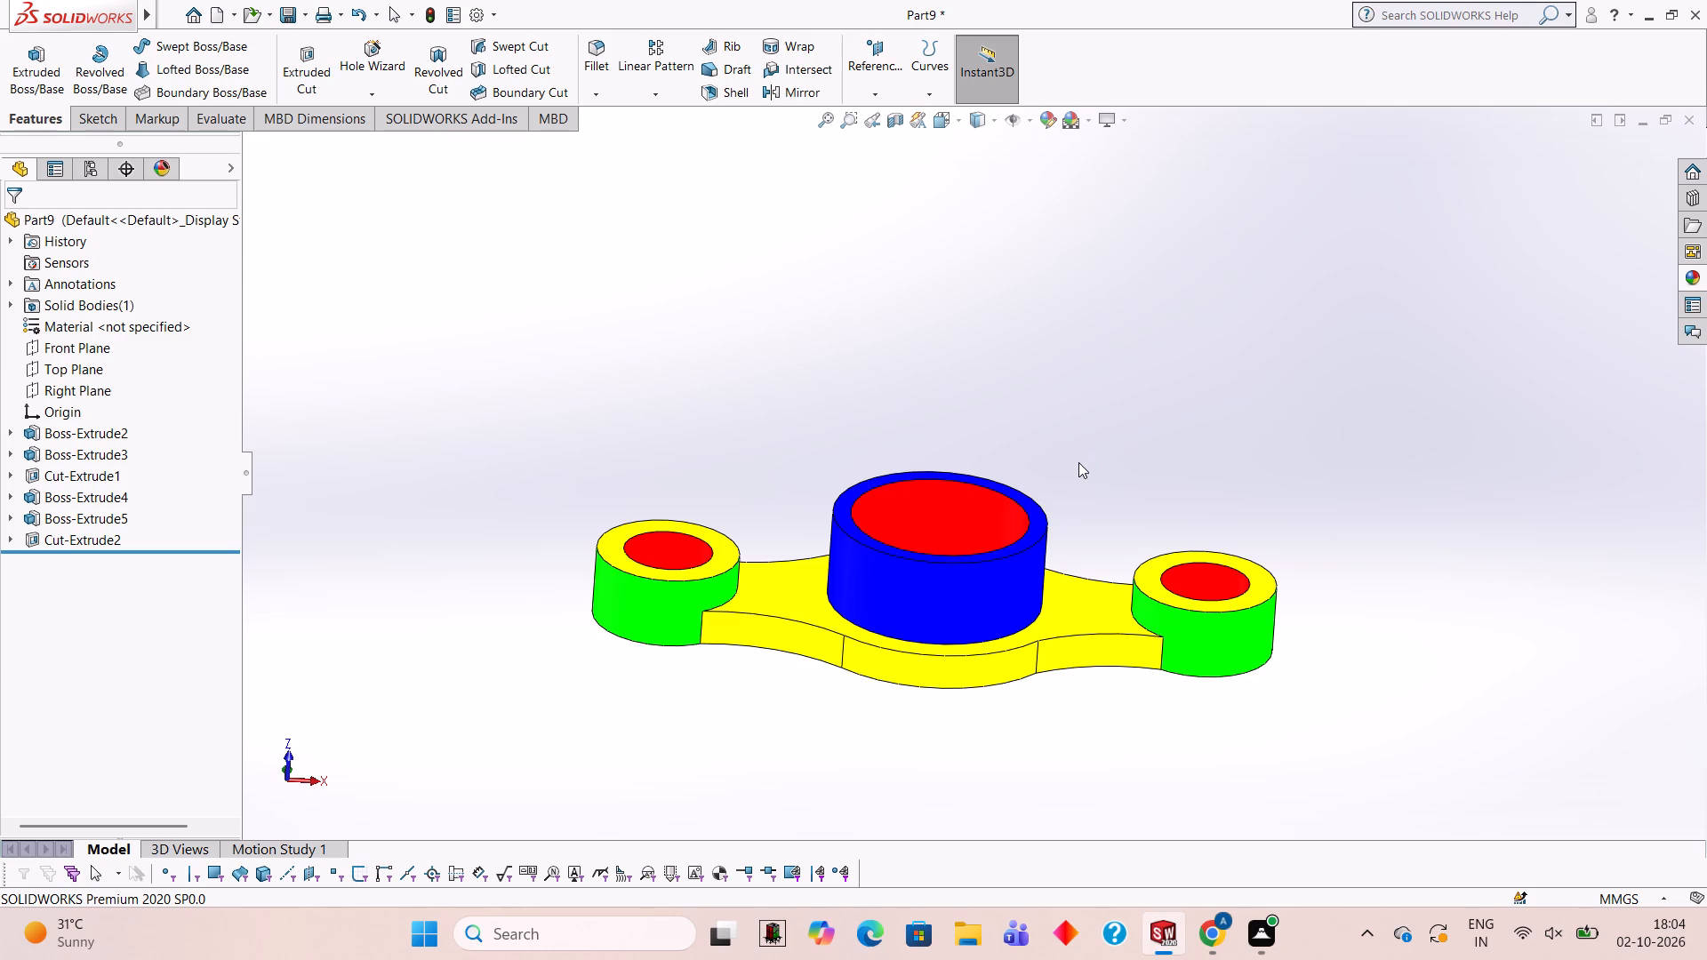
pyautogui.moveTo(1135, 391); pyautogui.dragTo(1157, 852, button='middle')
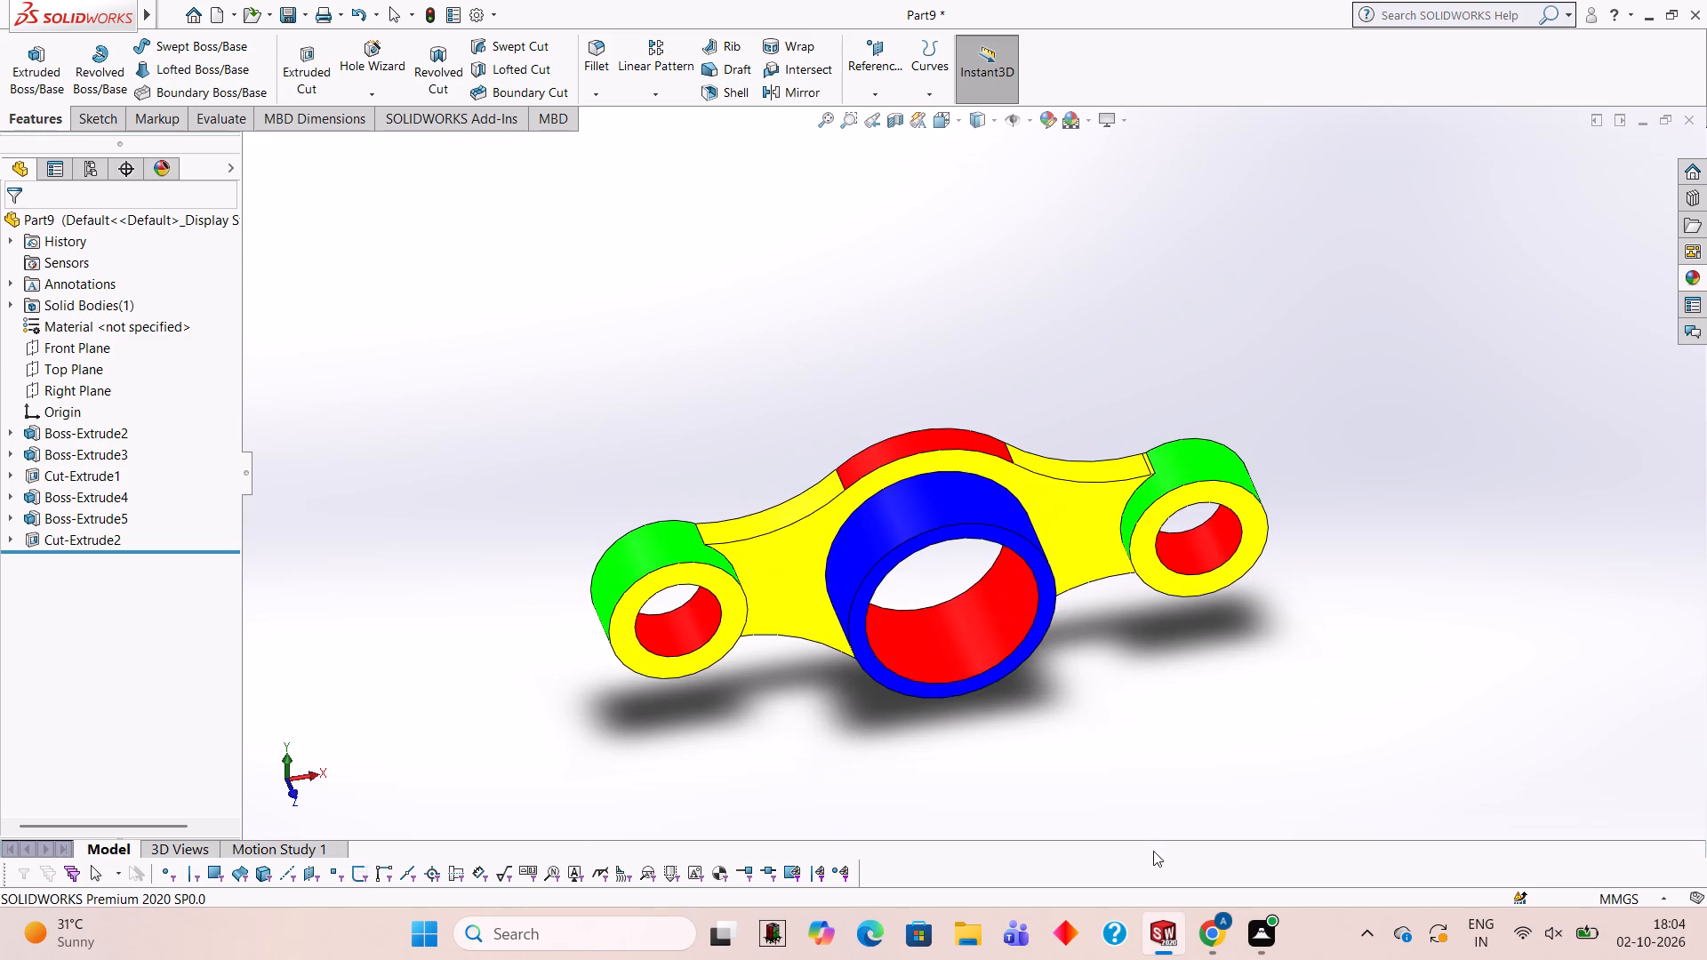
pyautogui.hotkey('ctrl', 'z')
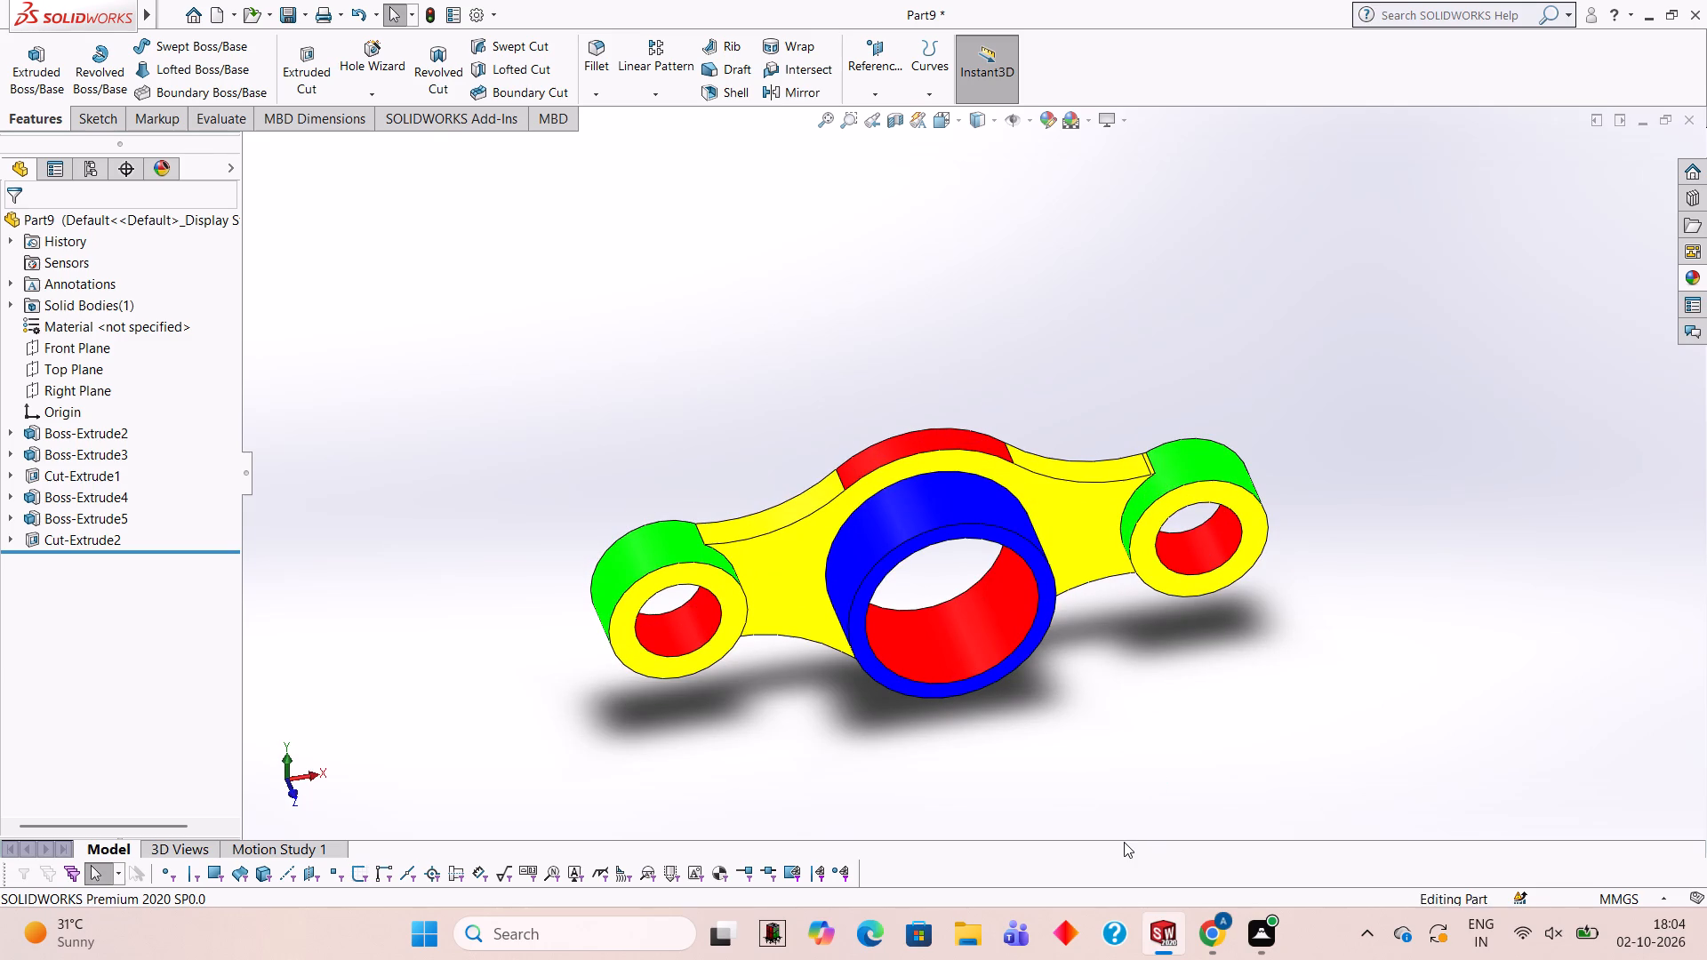
# Apply the Blue LED appearance to the annular end face of the positive-X end boss.
pyautogui.scroll(1, 1213, 646)
pyautogui.moveTo(1212, 655); pyautogui.dragTo(1167, 480, button='middle')
pyautogui.moveTo(1168, 481); pyautogui.dragTo(1191, 520, button='middle')
pyautogui.moveTo(1188, 520); pyautogui.dragTo(1179, 522, button='middle')
pyautogui.moveTo(1068, 522); pyautogui.dragTo(1041, 522, button='middle')
pyautogui.moveTo(1160, 469); pyautogui.dragTo(1086, 428, button='middle')
pyautogui.scroll(-3, 1166, 466)
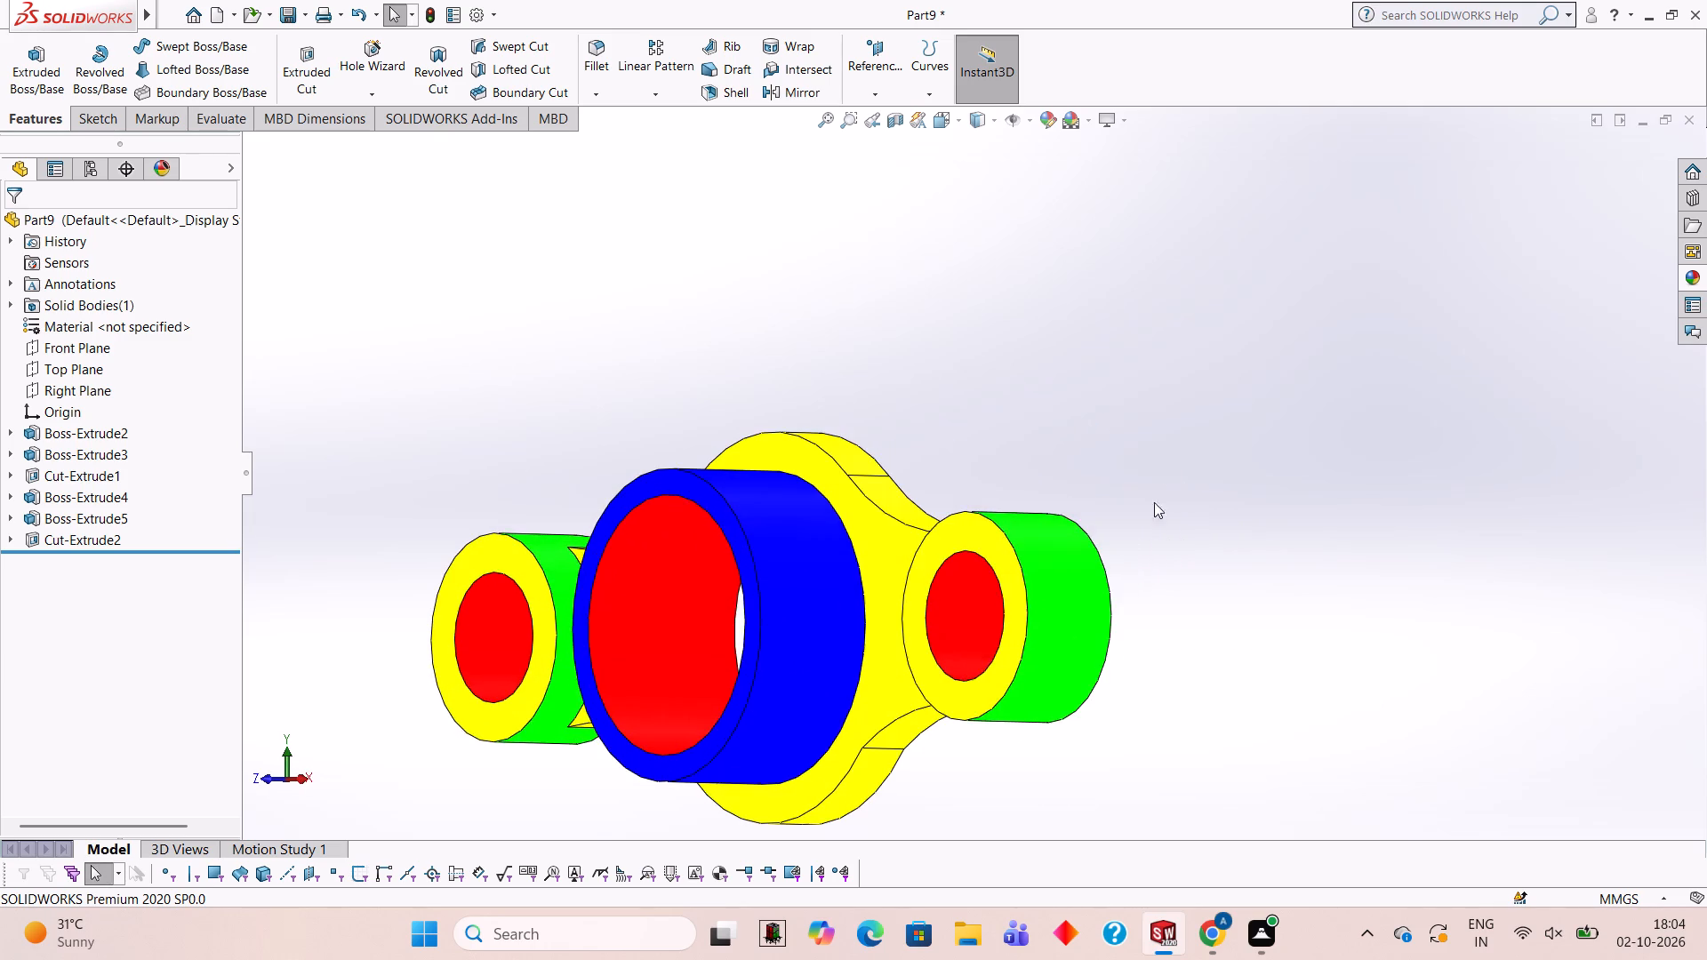
pyautogui.moveTo(956, 613); pyautogui.dragTo(967, 619, button='middle')
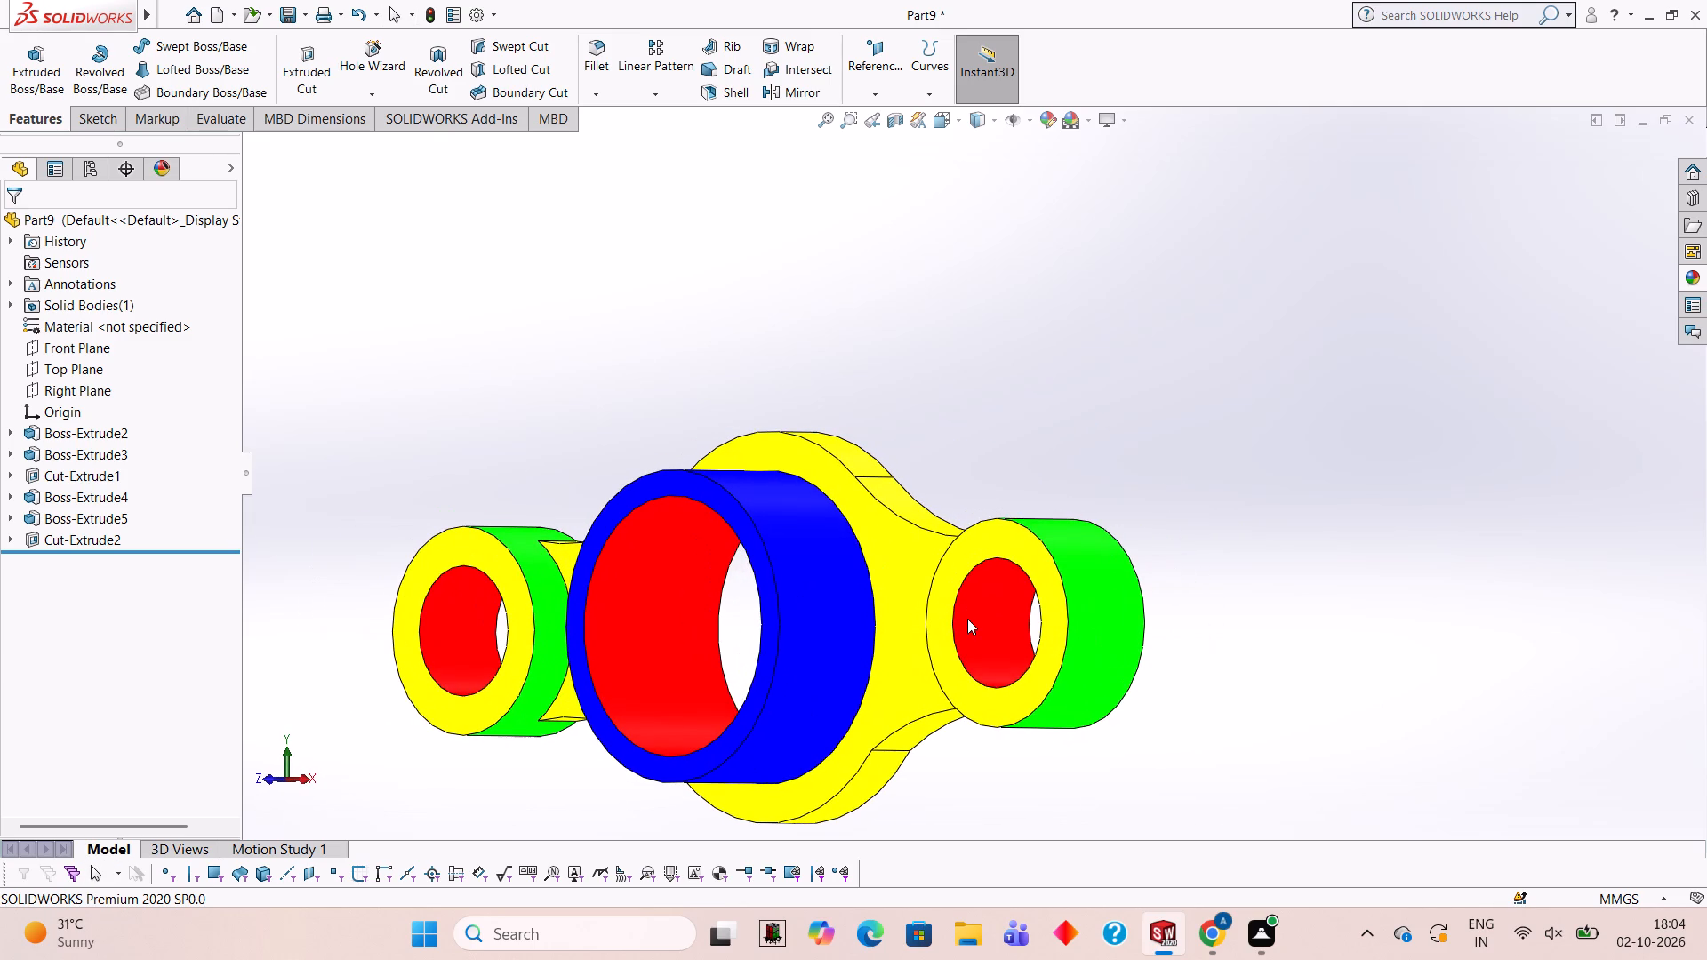
pyautogui.click(1691, 278)
pyautogui.moveTo(1519, 620); pyautogui.dragTo(1030, 568)
pyautogui.click(1030, 568)
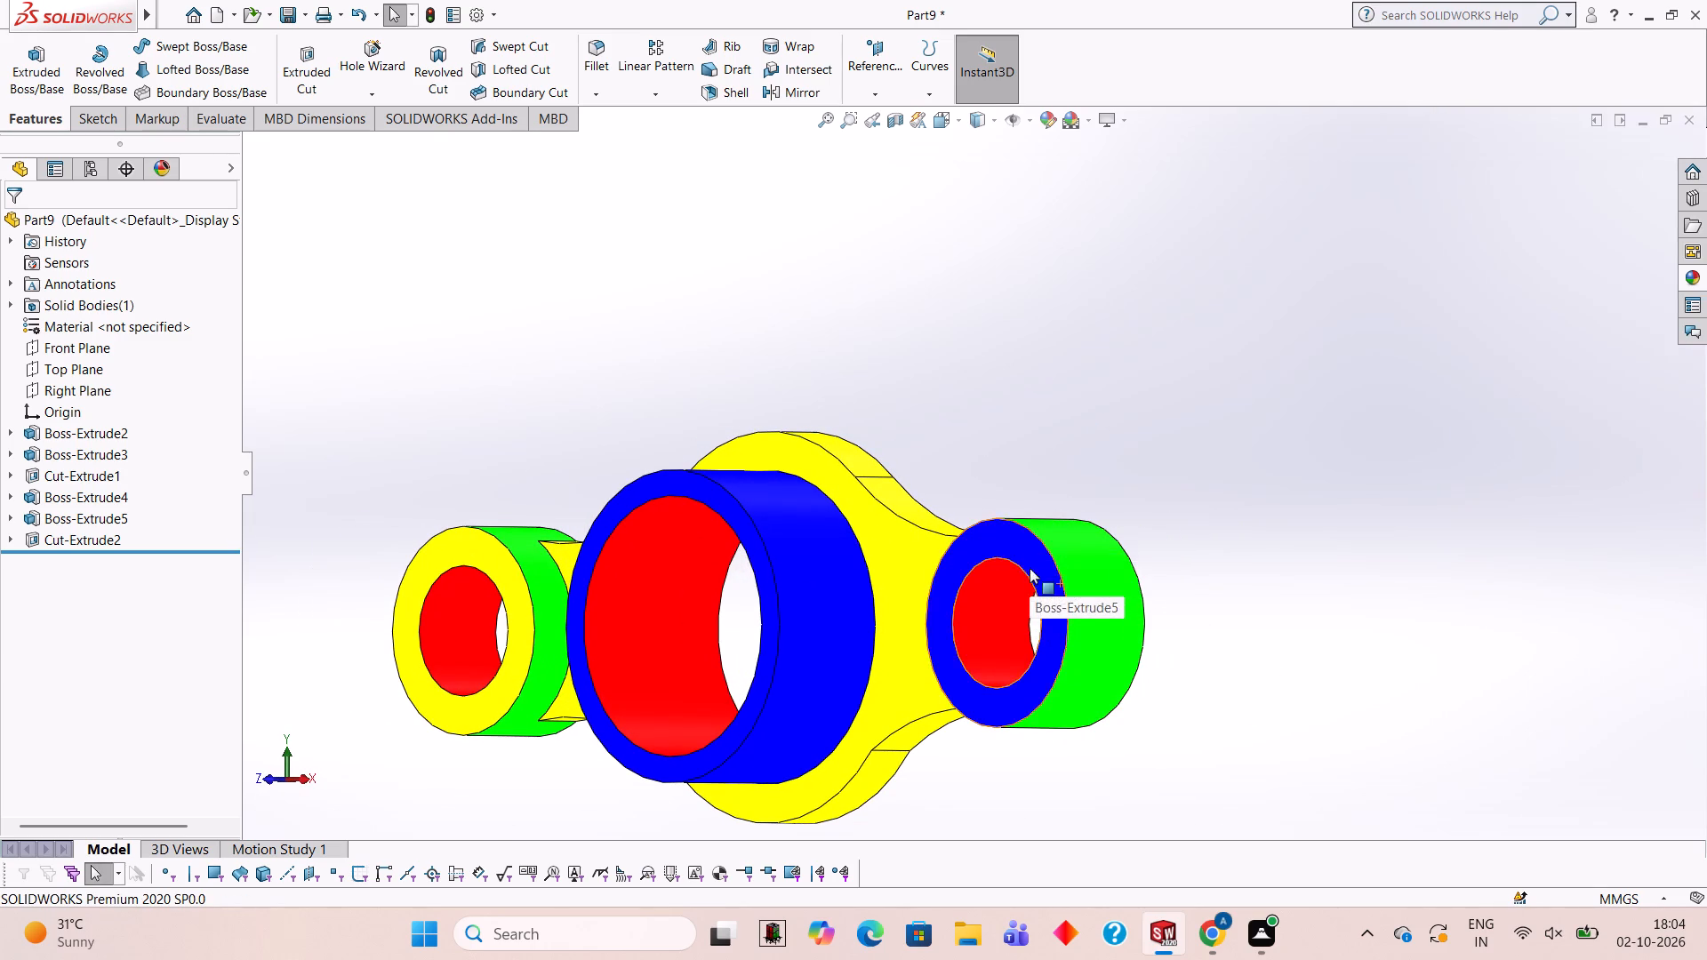
# Apply the Blue LED appearance to the annular end face of the negative-X end boss.
pyautogui.scroll(3, 958, 656)
pyautogui.moveTo(1022, 665); pyautogui.dragTo(1100, 644, button='middle')
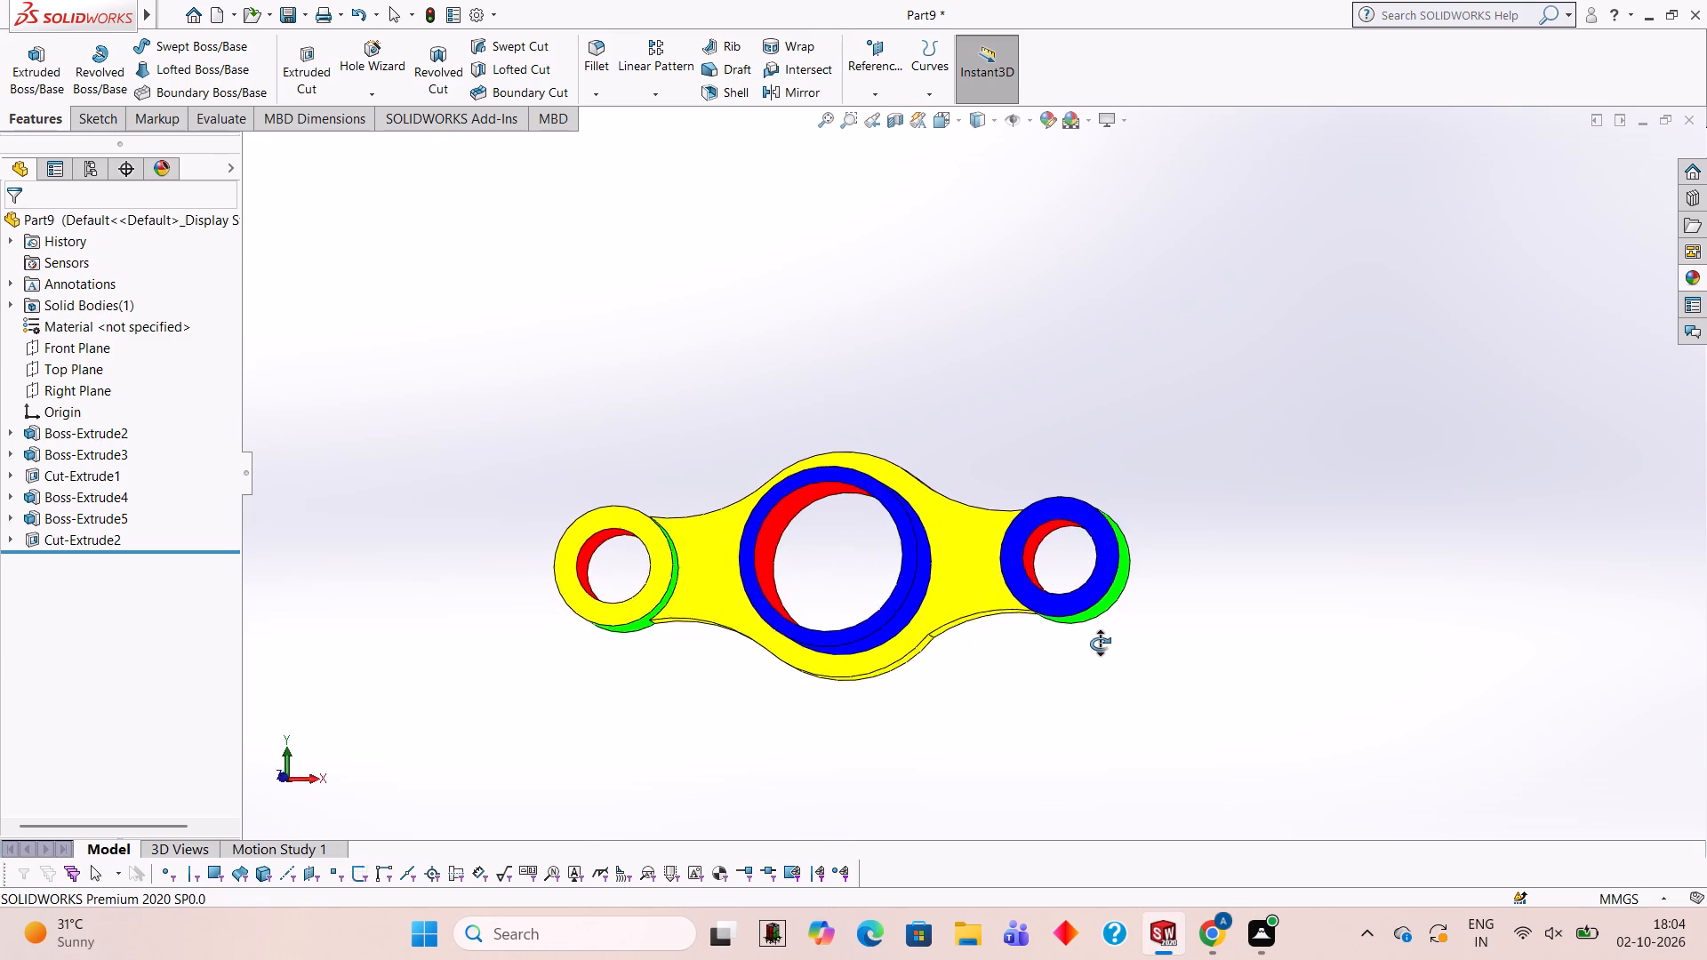
pyautogui.moveTo(1100, 644); pyautogui.dragTo(1044, 691, button='middle')
pyautogui.scroll(-3, 669, 573)
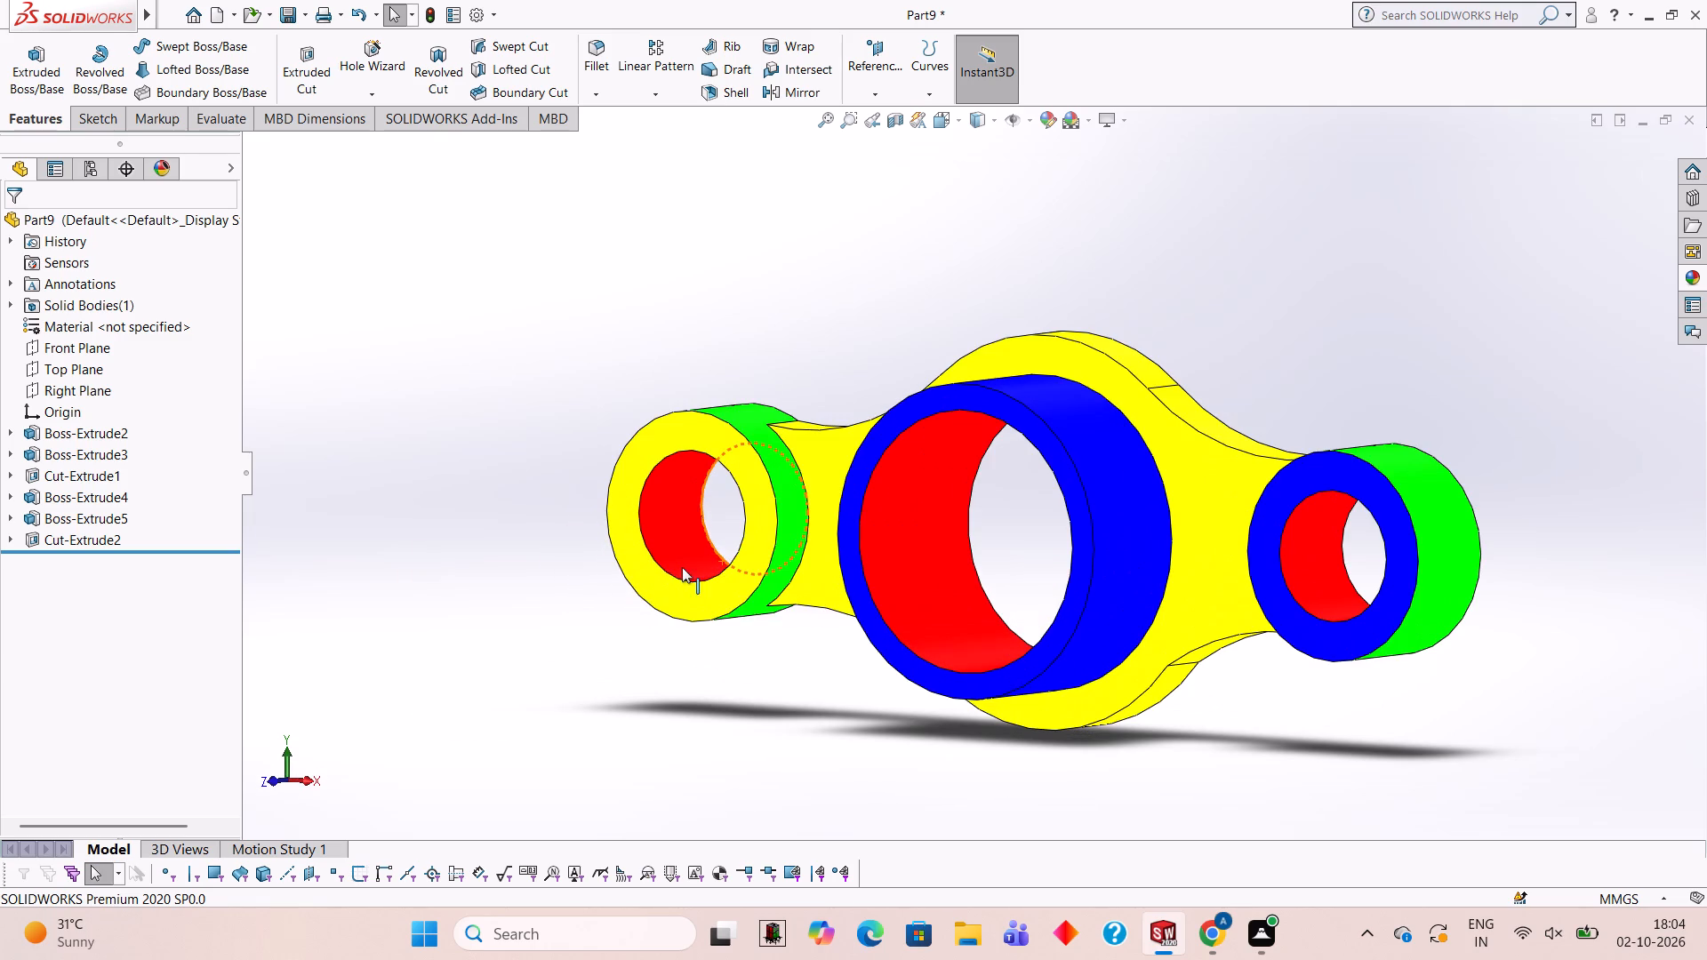
pyautogui.click(1692, 275)
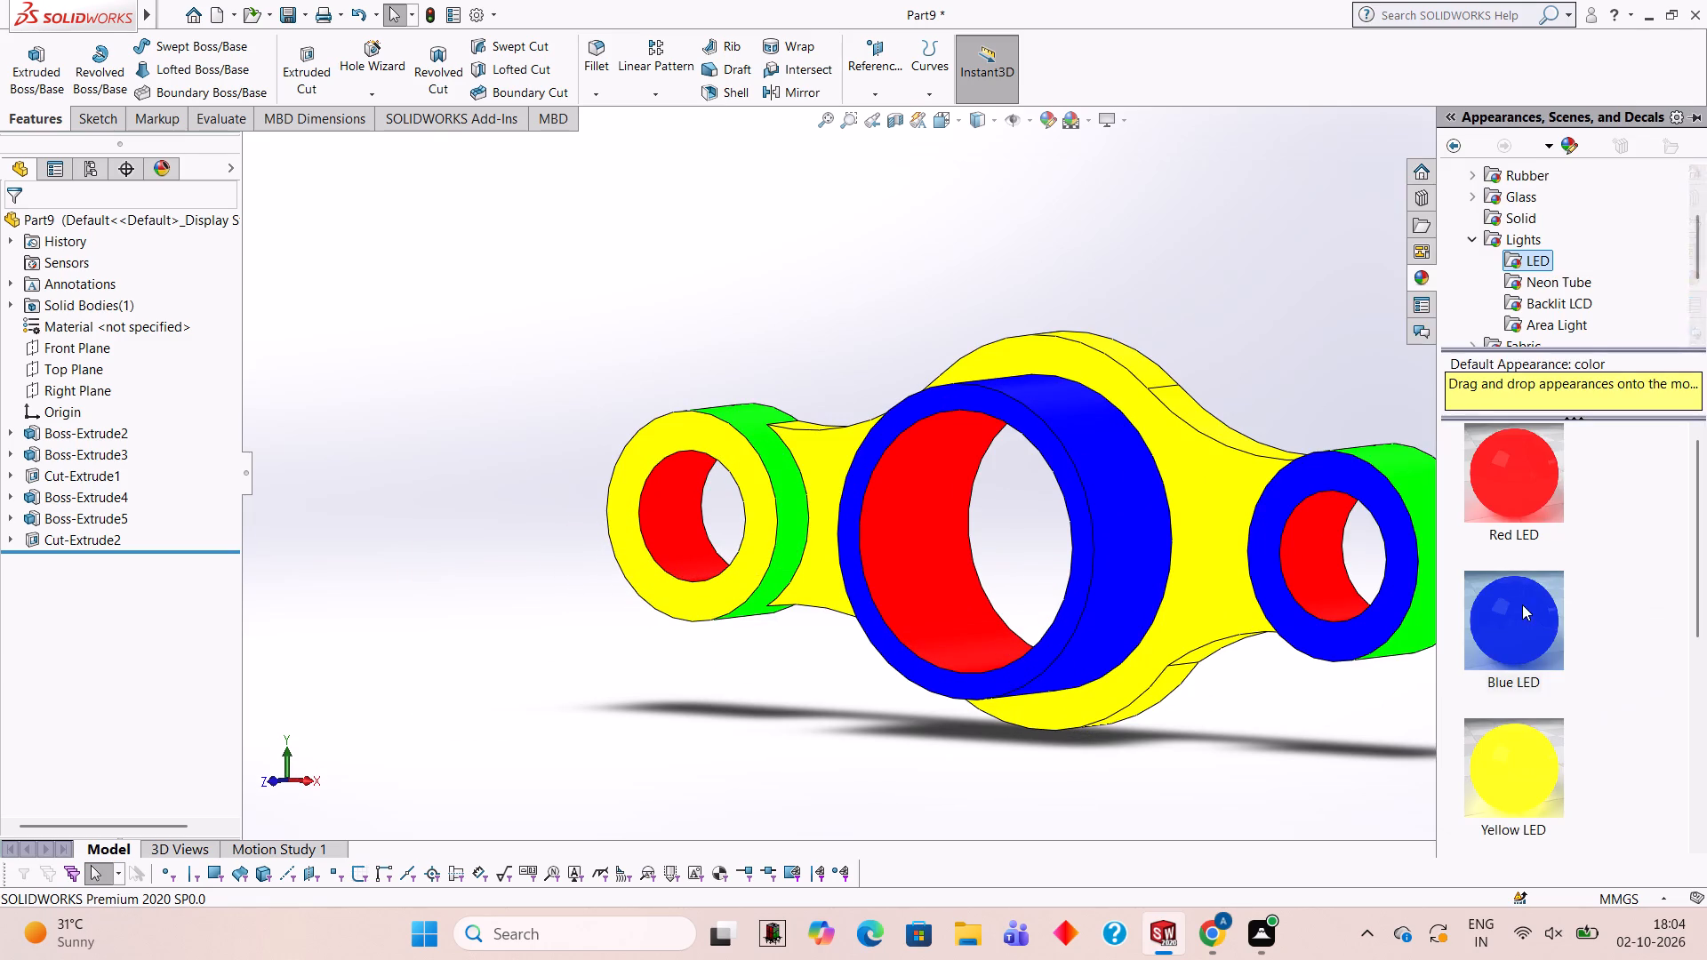
pyautogui.moveTo(1522, 604); pyautogui.dragTo(757, 476)
pyautogui.click(757, 476)
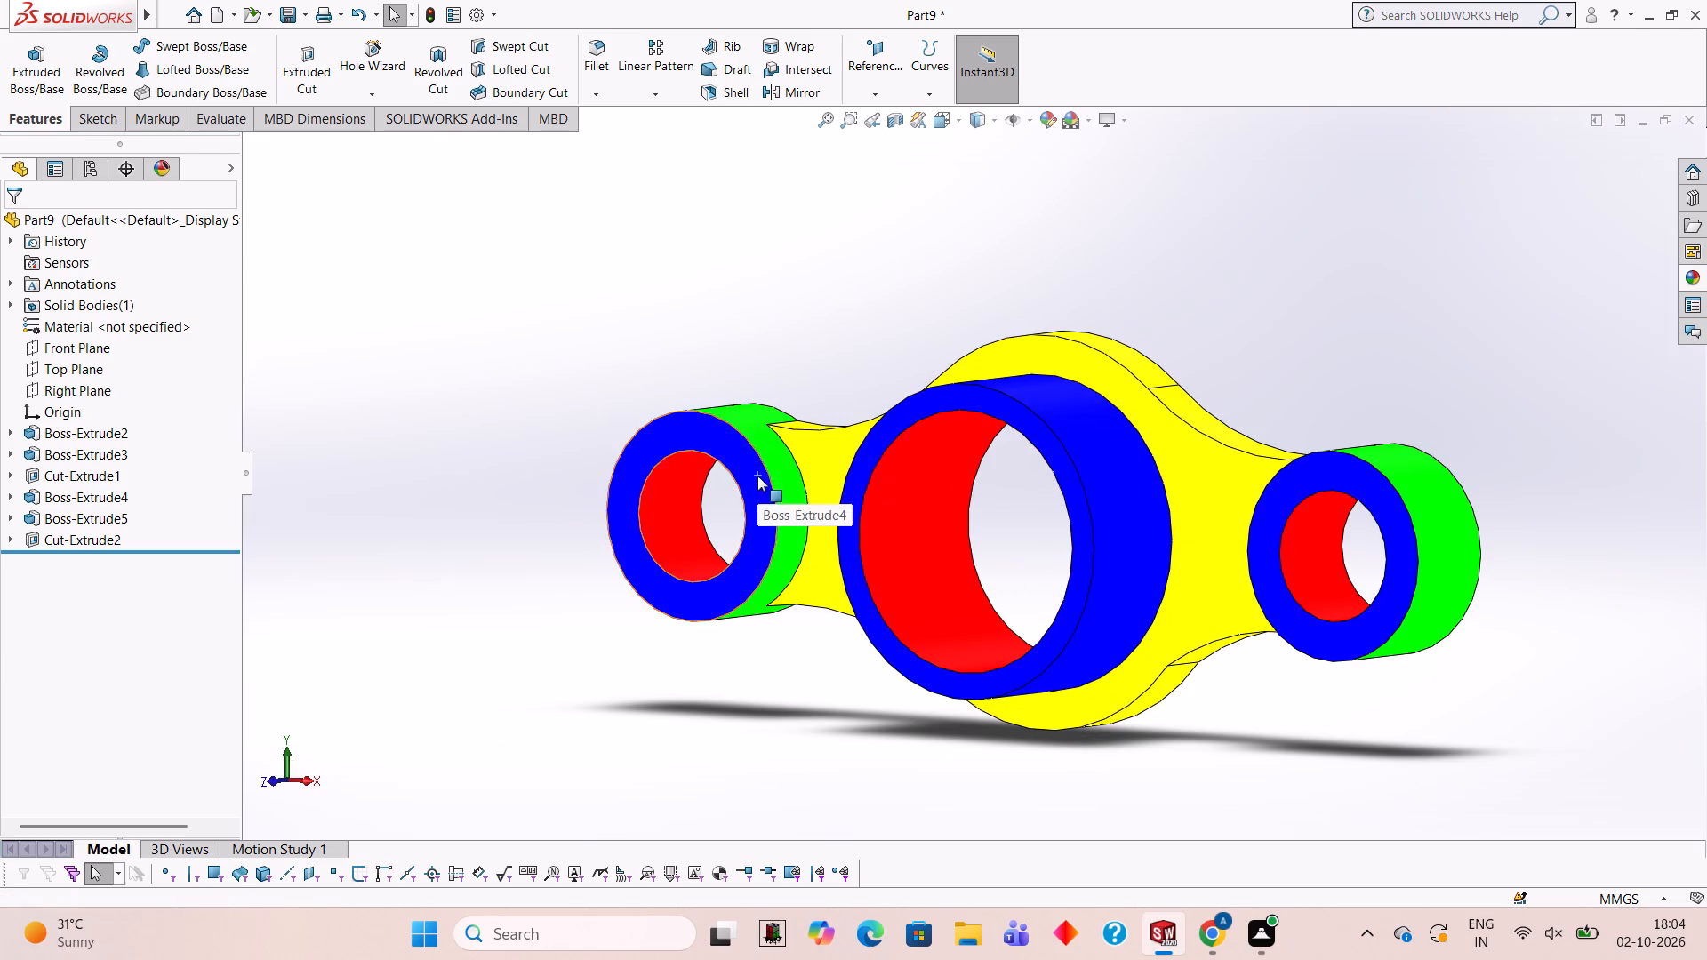
# Examine the coloured part from the front, back and oblique angles to check the appearance of every face.
pyautogui.scroll(3, 793, 489)
pyautogui.moveTo(1206, 631); pyautogui.dragTo(1575, 532, button='middle')
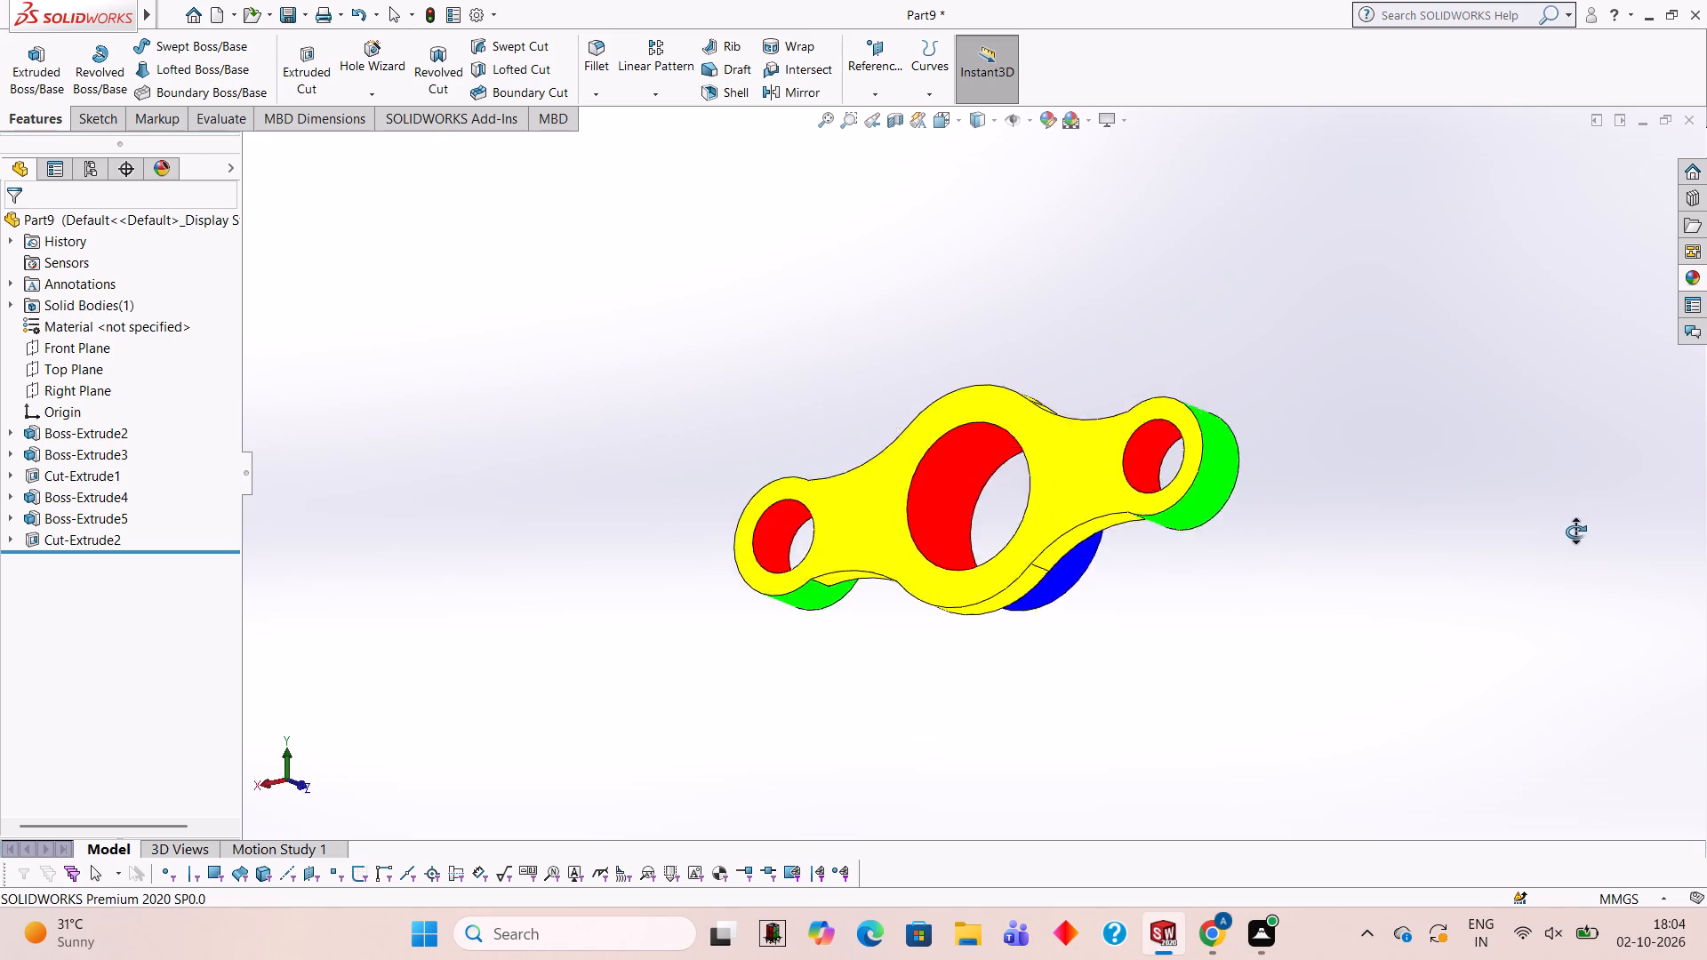
pyautogui.moveTo(1575, 532); pyautogui.dragTo(1222, 651, button='middle')
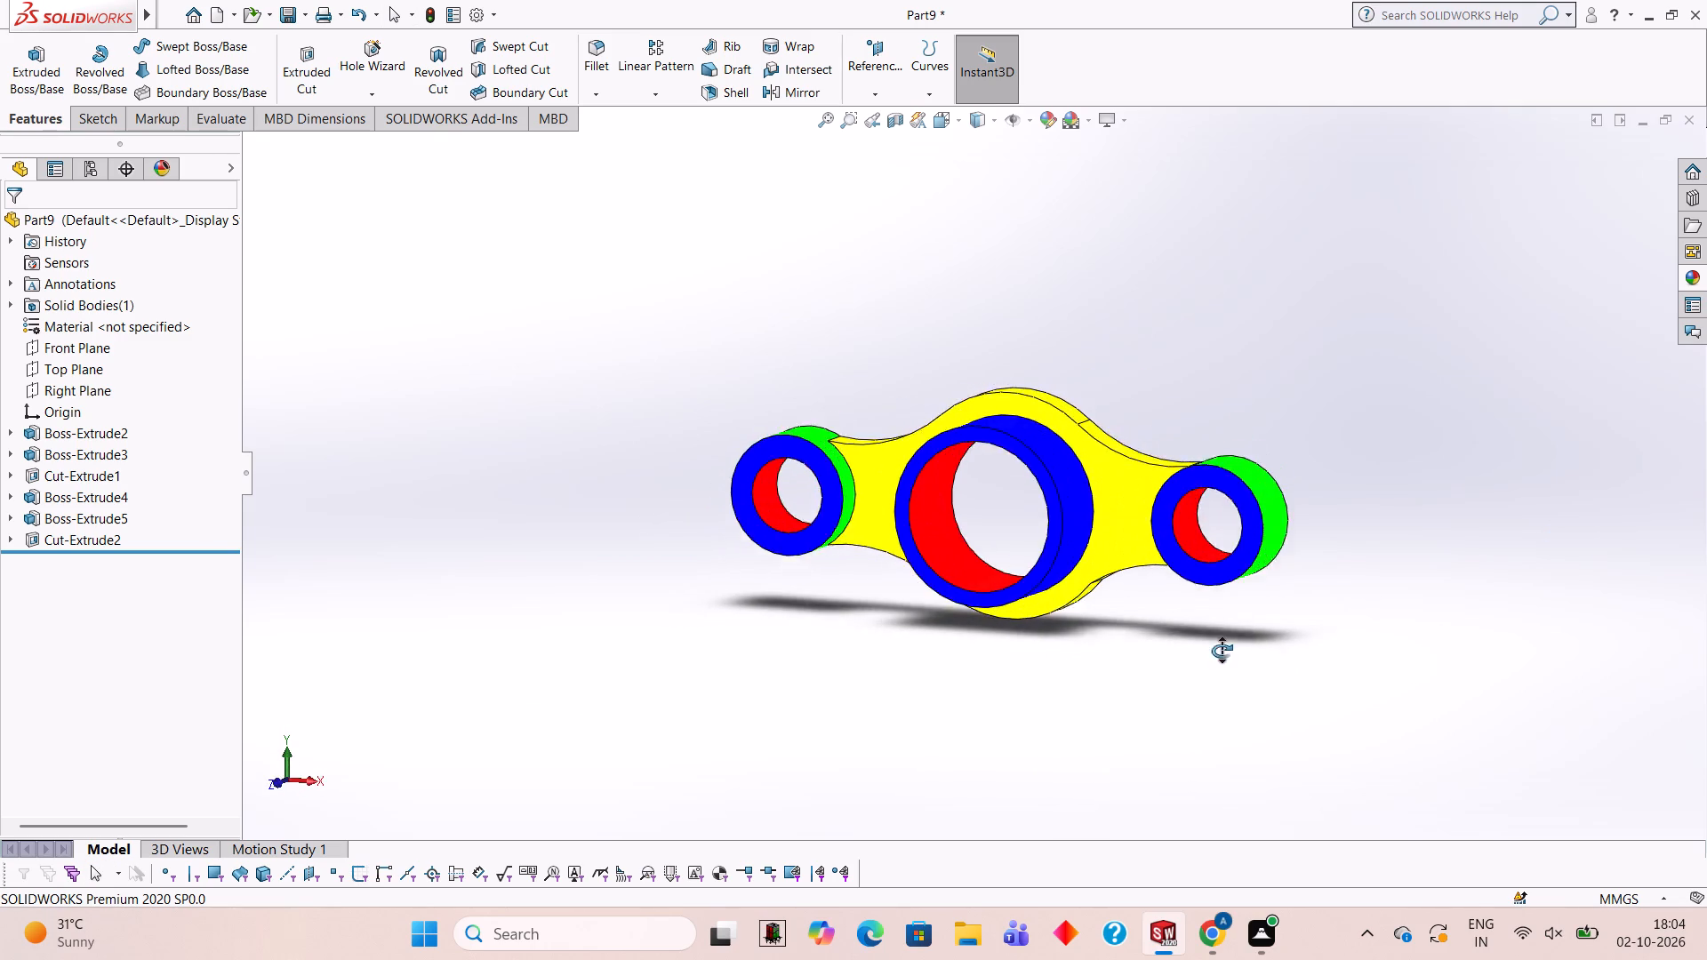
pyautogui.moveTo(1222, 651); pyautogui.dragTo(1191, 652, button='middle')
pyautogui.scroll(2, 1172, 655)
pyautogui.moveTo(1200, 665); pyautogui.dragTo(1218, 646, button='middle')
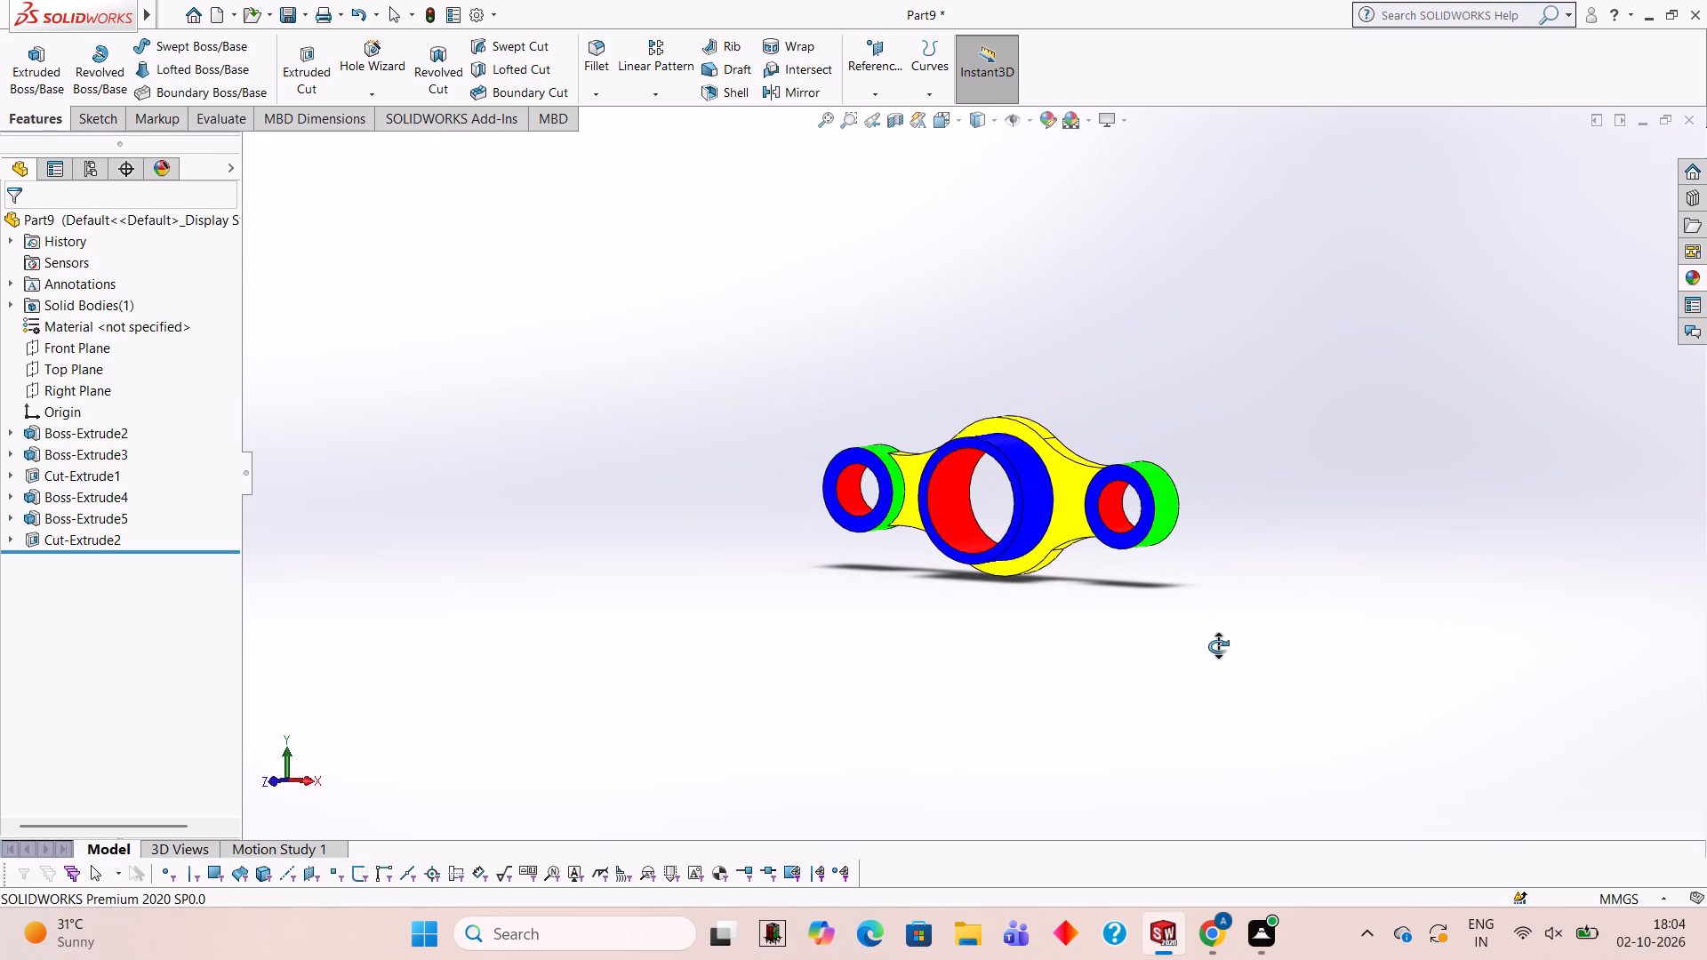
pyautogui.moveTo(1218, 646); pyautogui.dragTo(1205, 646, button='middle')
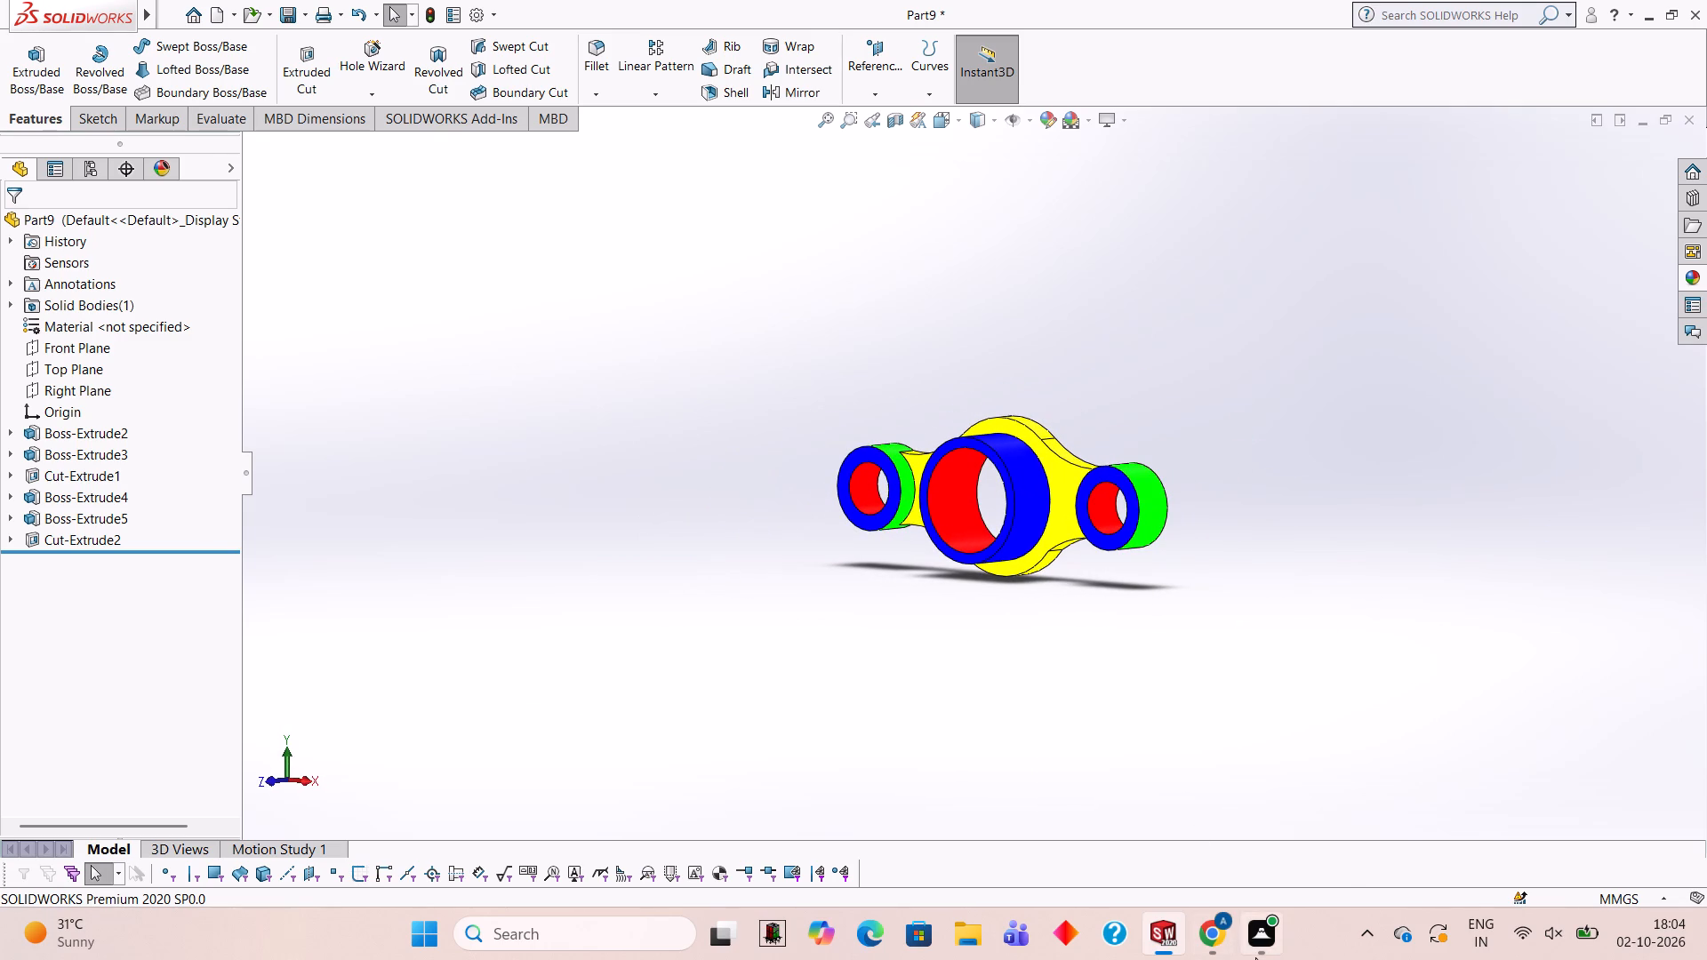
pyautogui.moveTo(1175, 520); pyautogui.dragTo(1190, 527, button='middle')
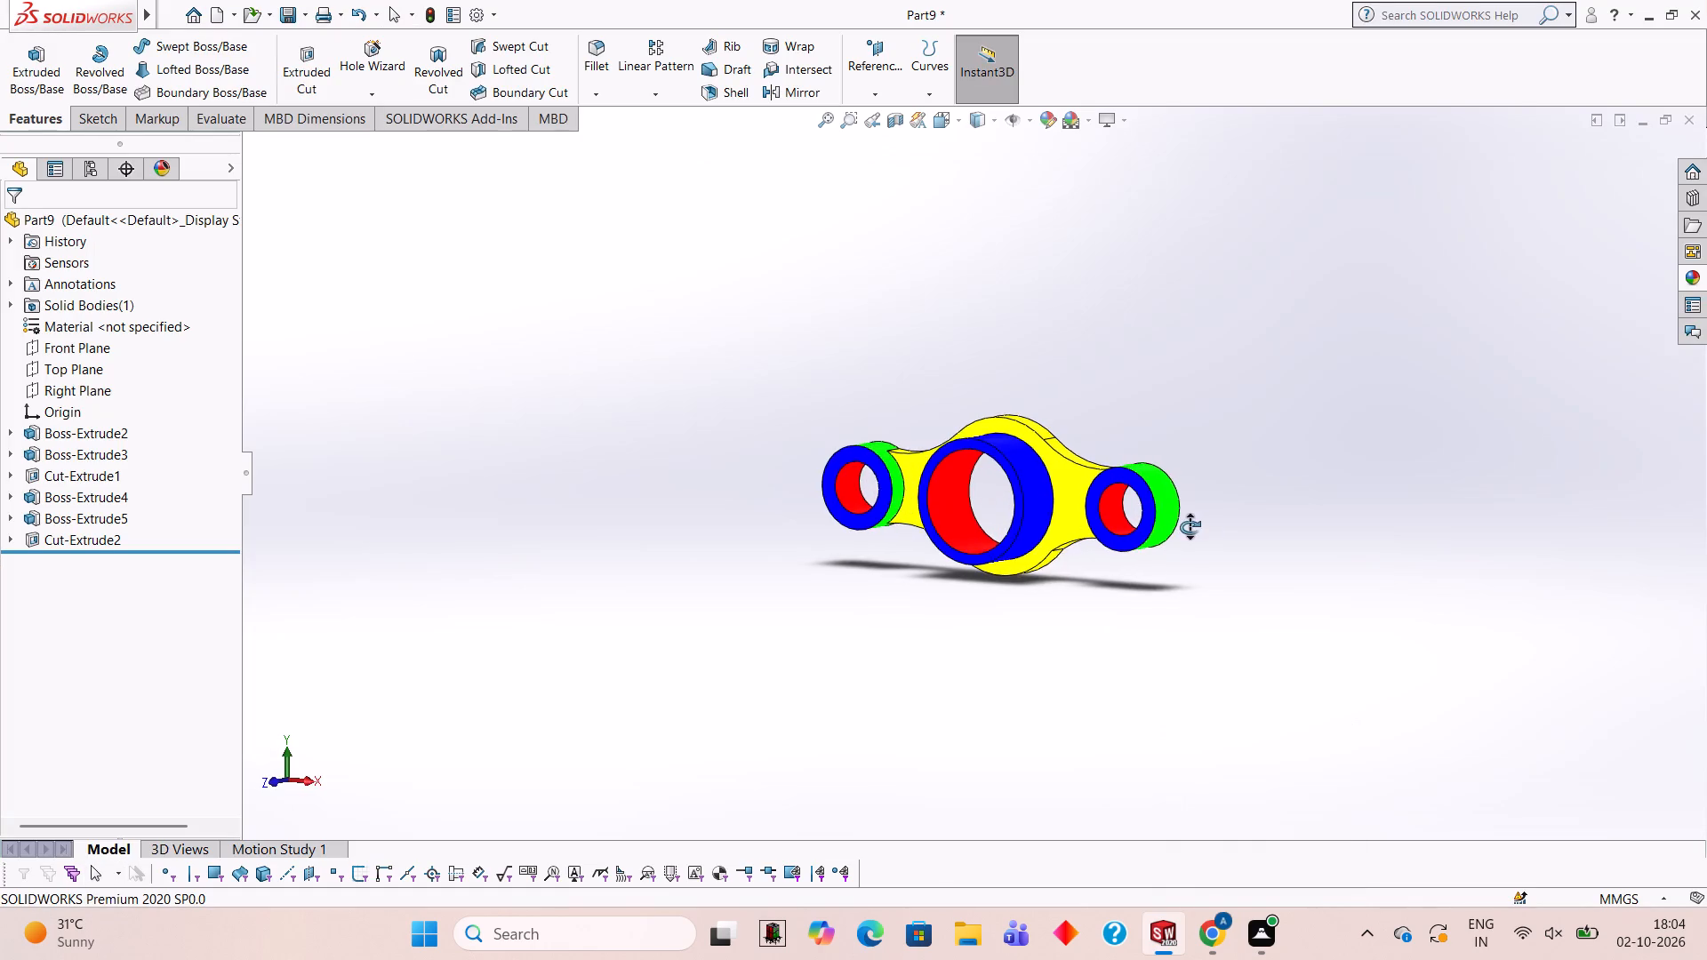
pyautogui.moveTo(1190, 527); pyautogui.dragTo(1178, 550, button='middle')
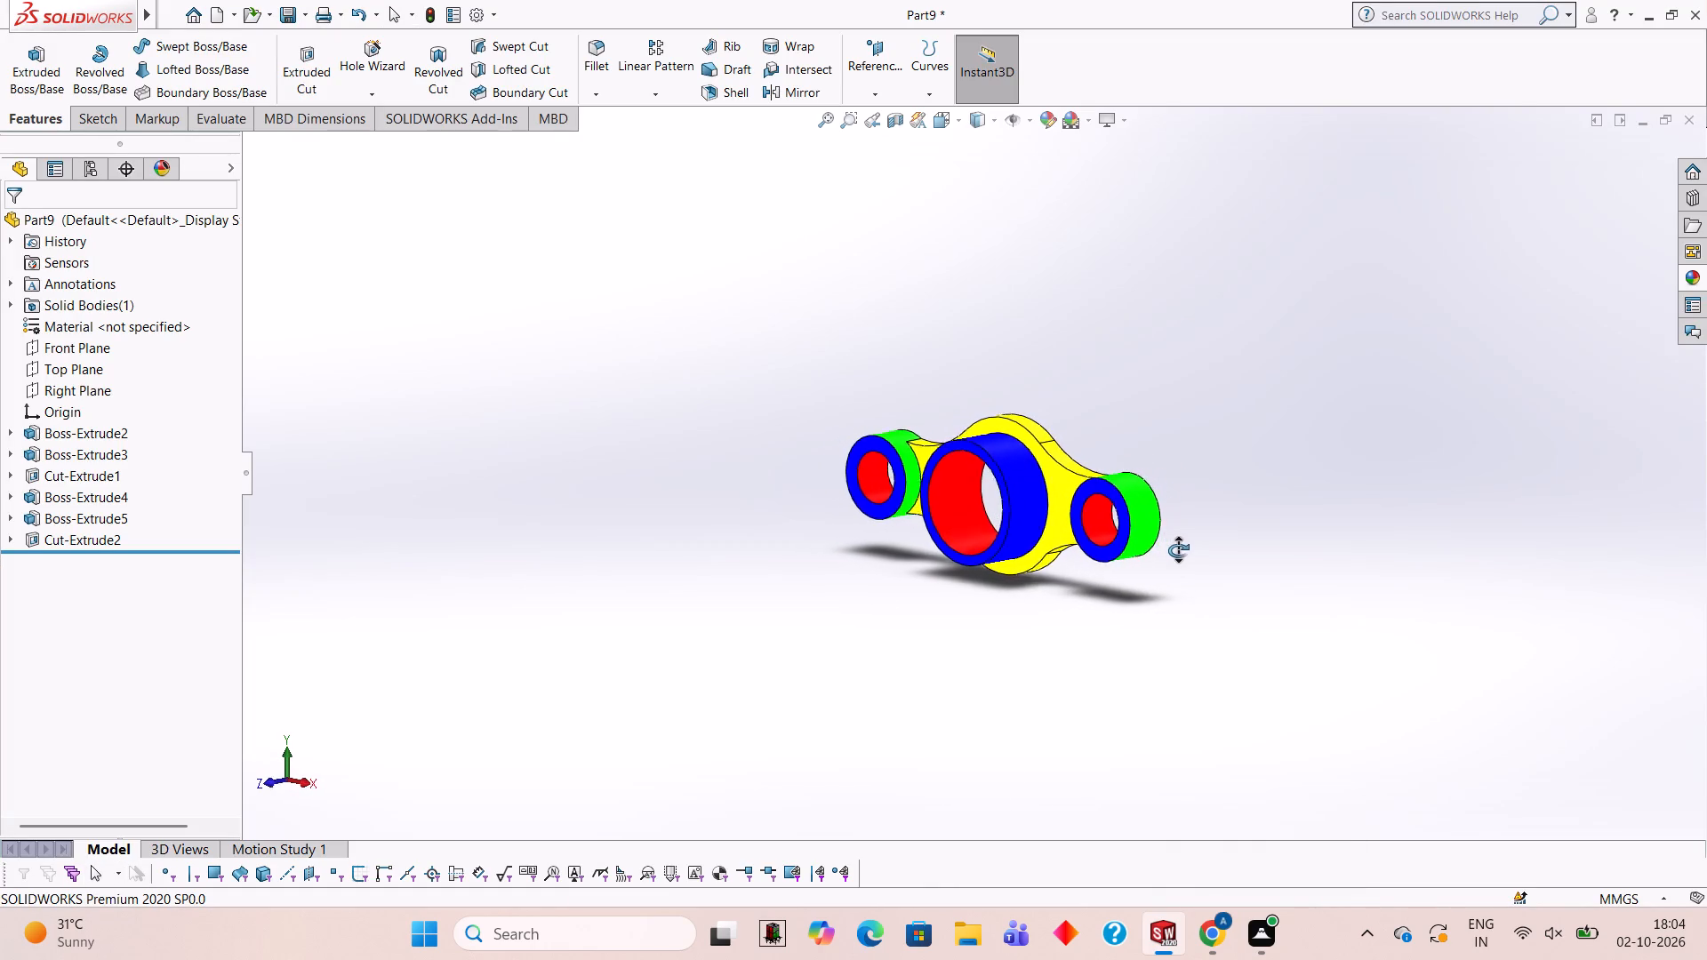
pyautogui.moveTo(1178, 550); pyautogui.dragTo(1265, 465, button='middle')
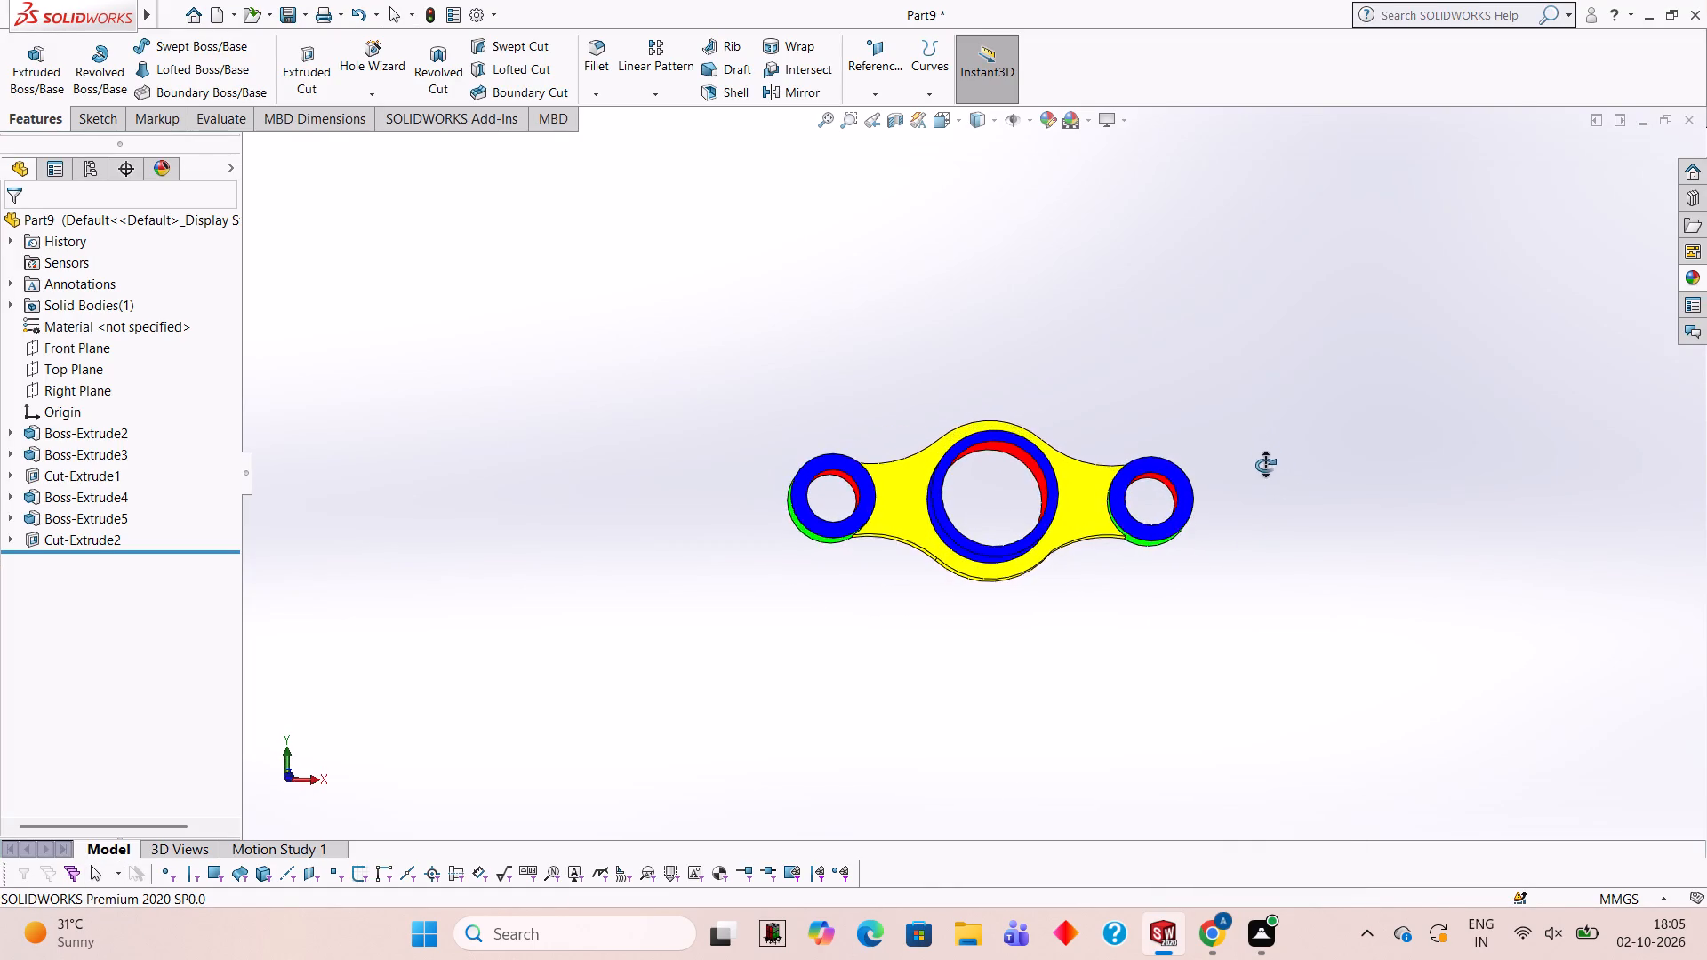
pyautogui.moveTo(1265, 465); pyautogui.dragTo(1267, 495, button='middle')
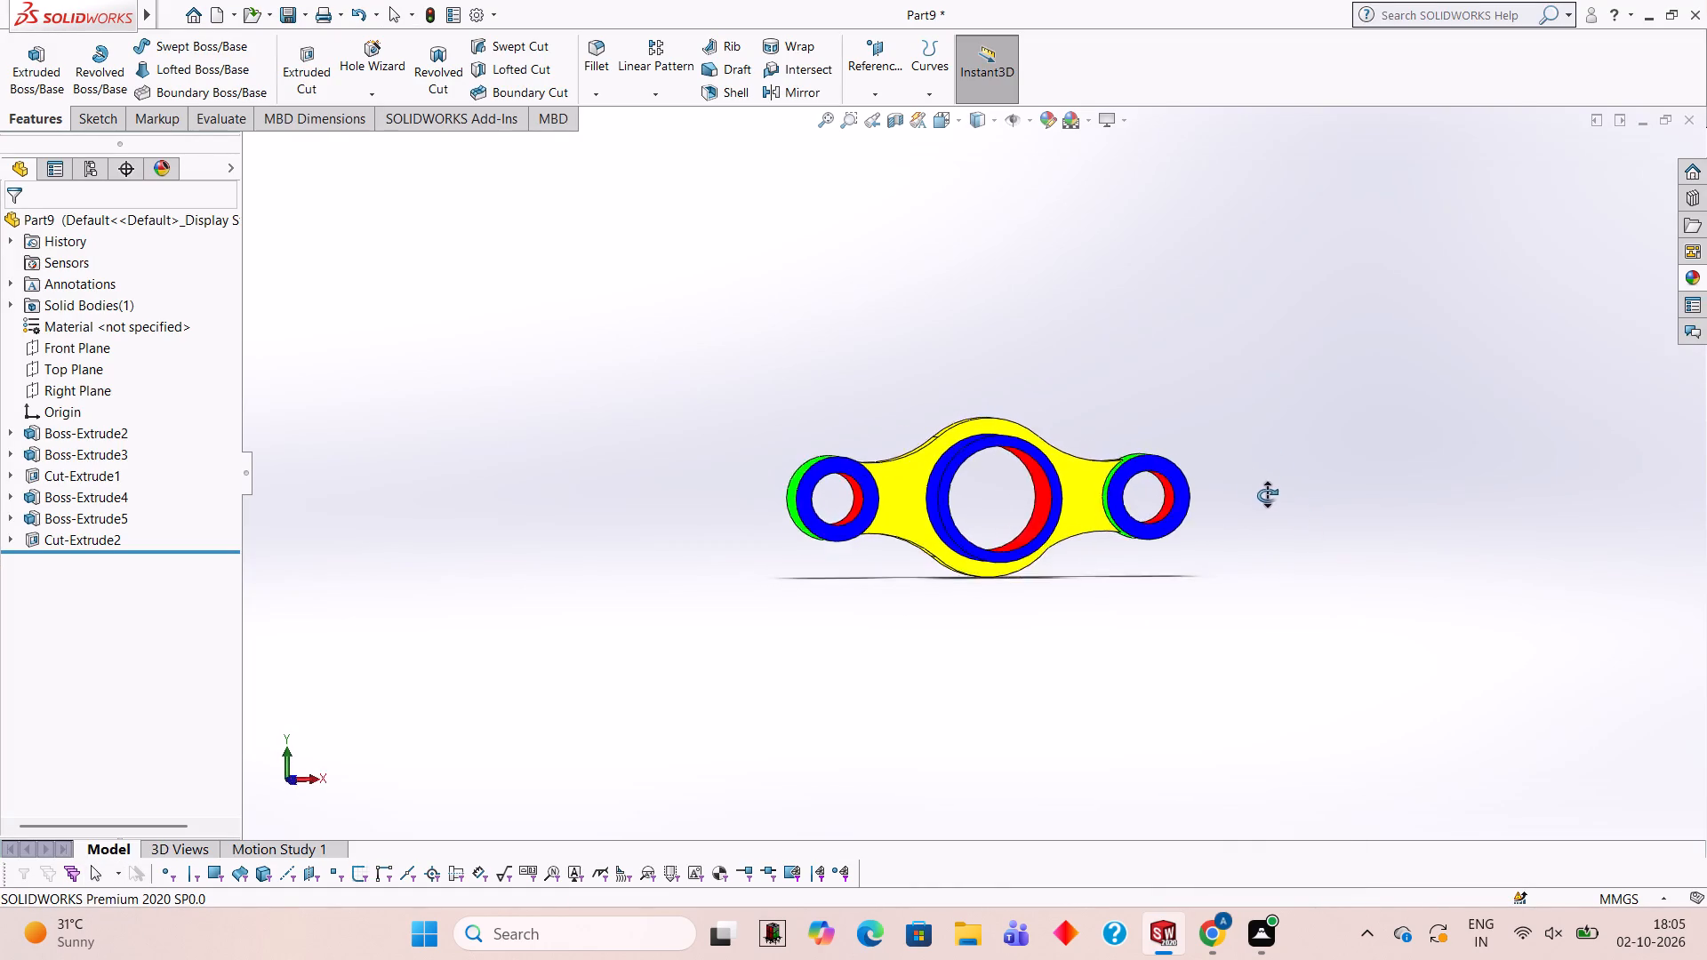
pyautogui.moveTo(1267, 495); pyautogui.dragTo(849, 671, button='middle')
pyautogui.moveTo(1061, 428); pyautogui.dragTo(1077, 512, button='middle')
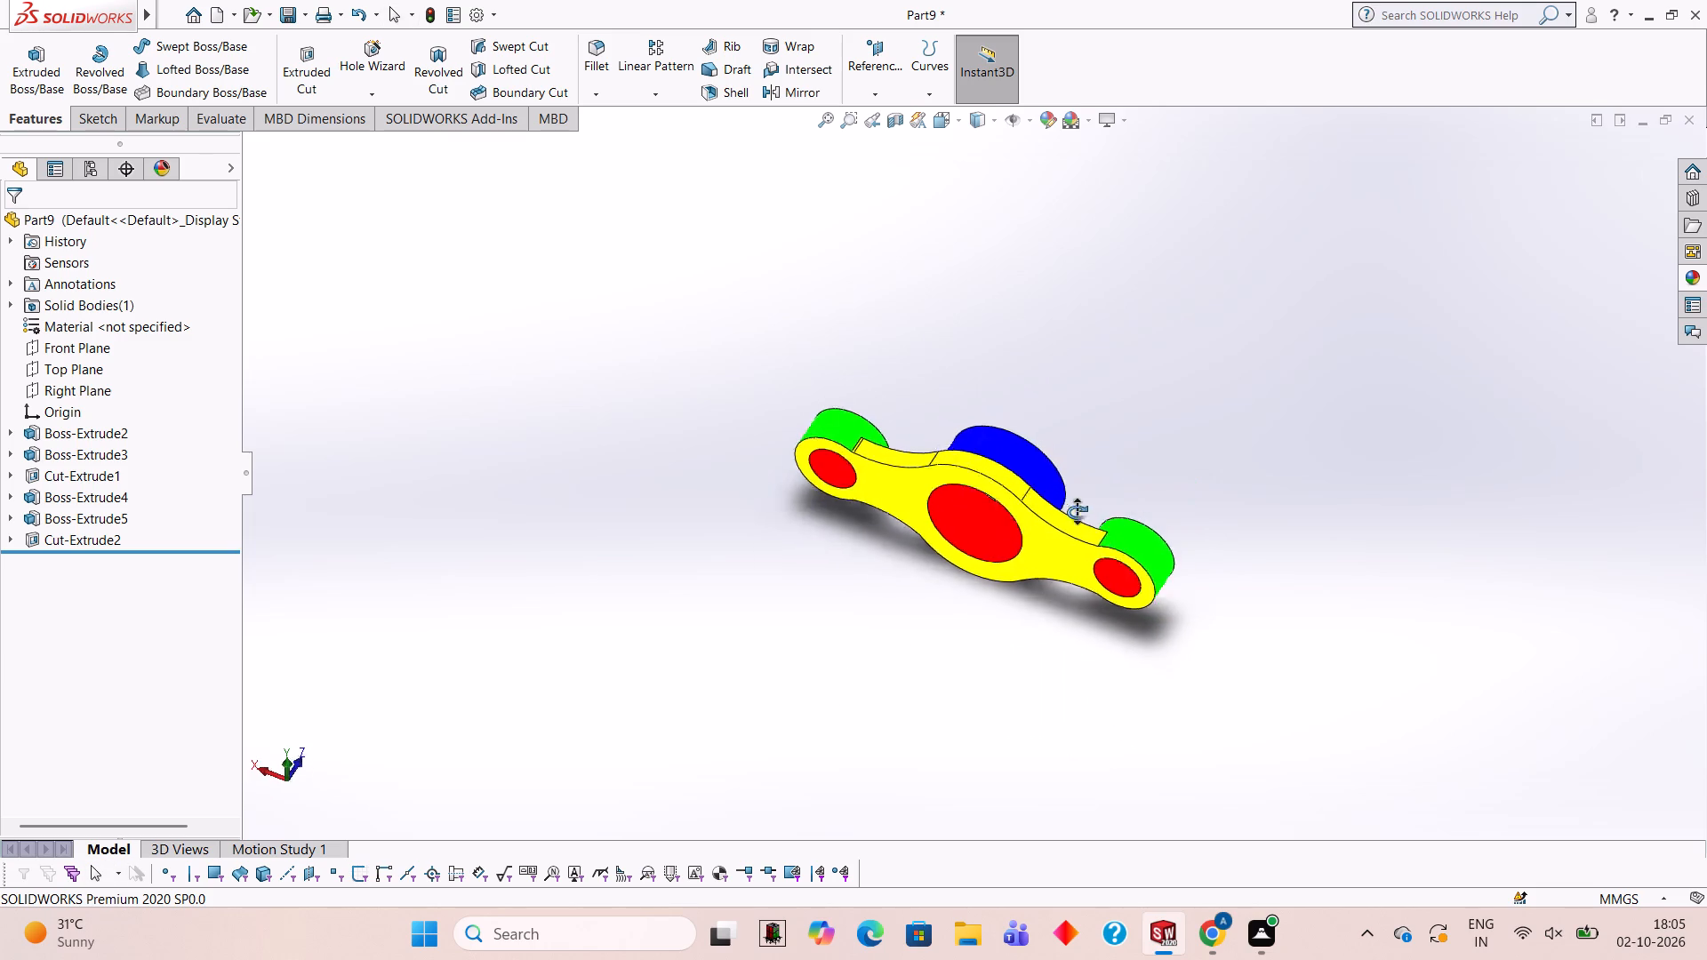
pyautogui.moveTo(1077, 512); pyautogui.dragTo(1126, 778, button='middle')
pyautogui.moveTo(1092, 484); pyautogui.dragTo(1390, 295, button='middle')
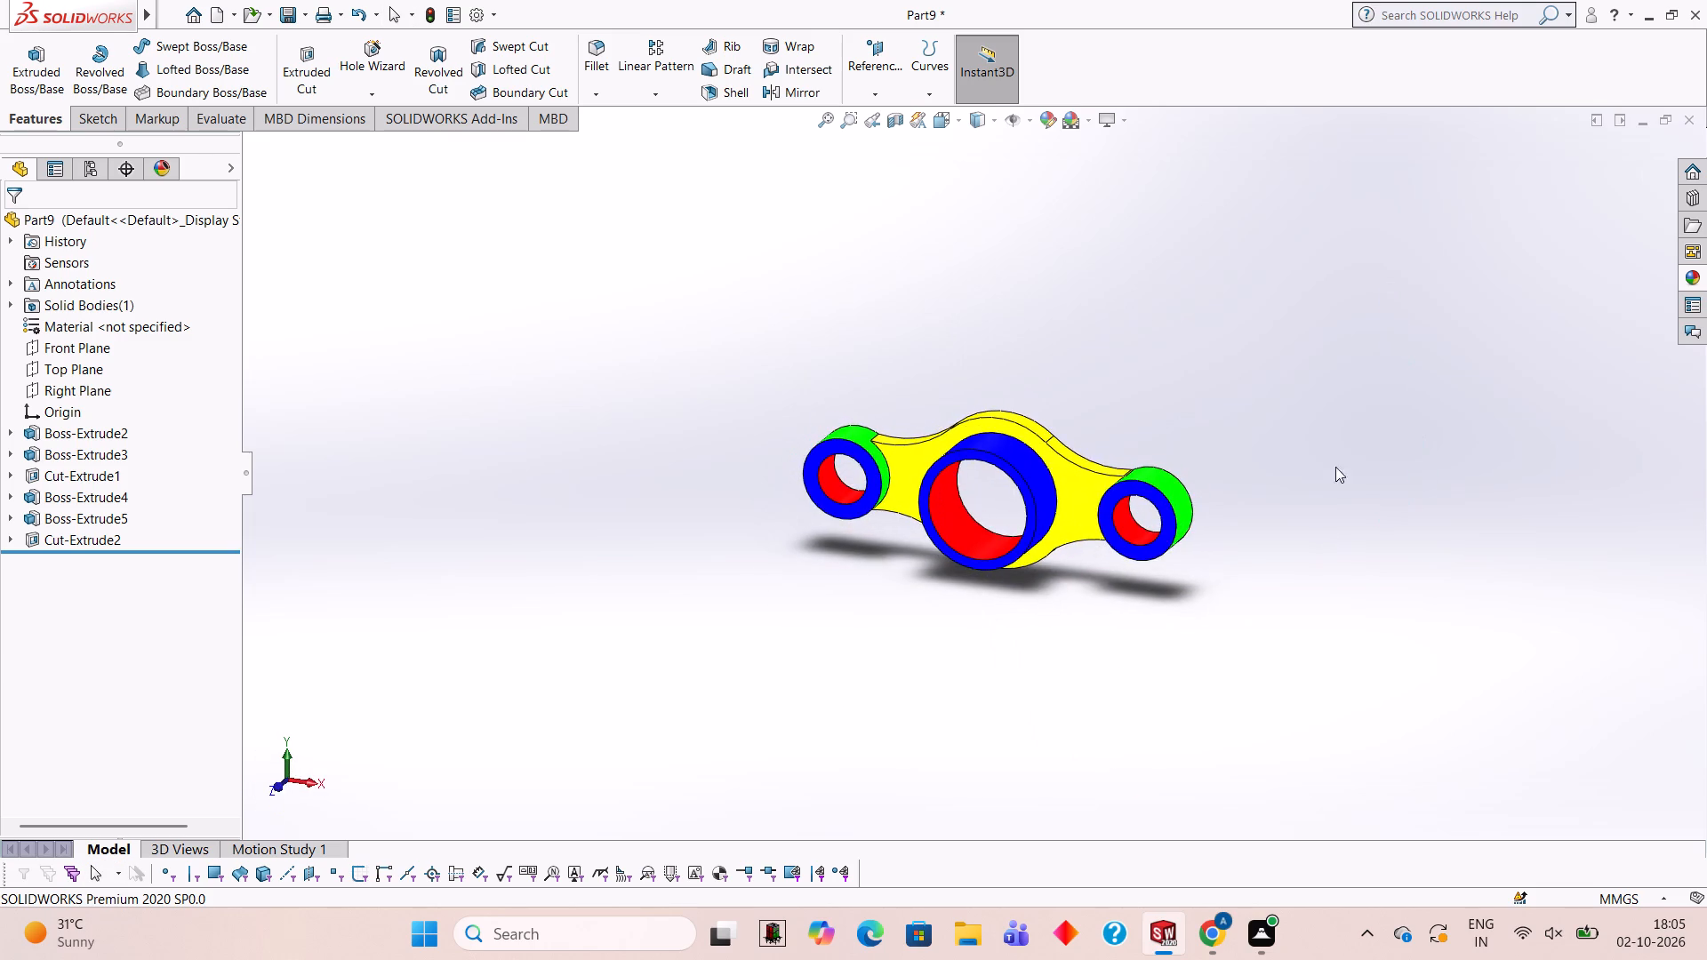
pyautogui.moveTo(1324, 527); pyautogui.dragTo(1338, 412, button='middle')
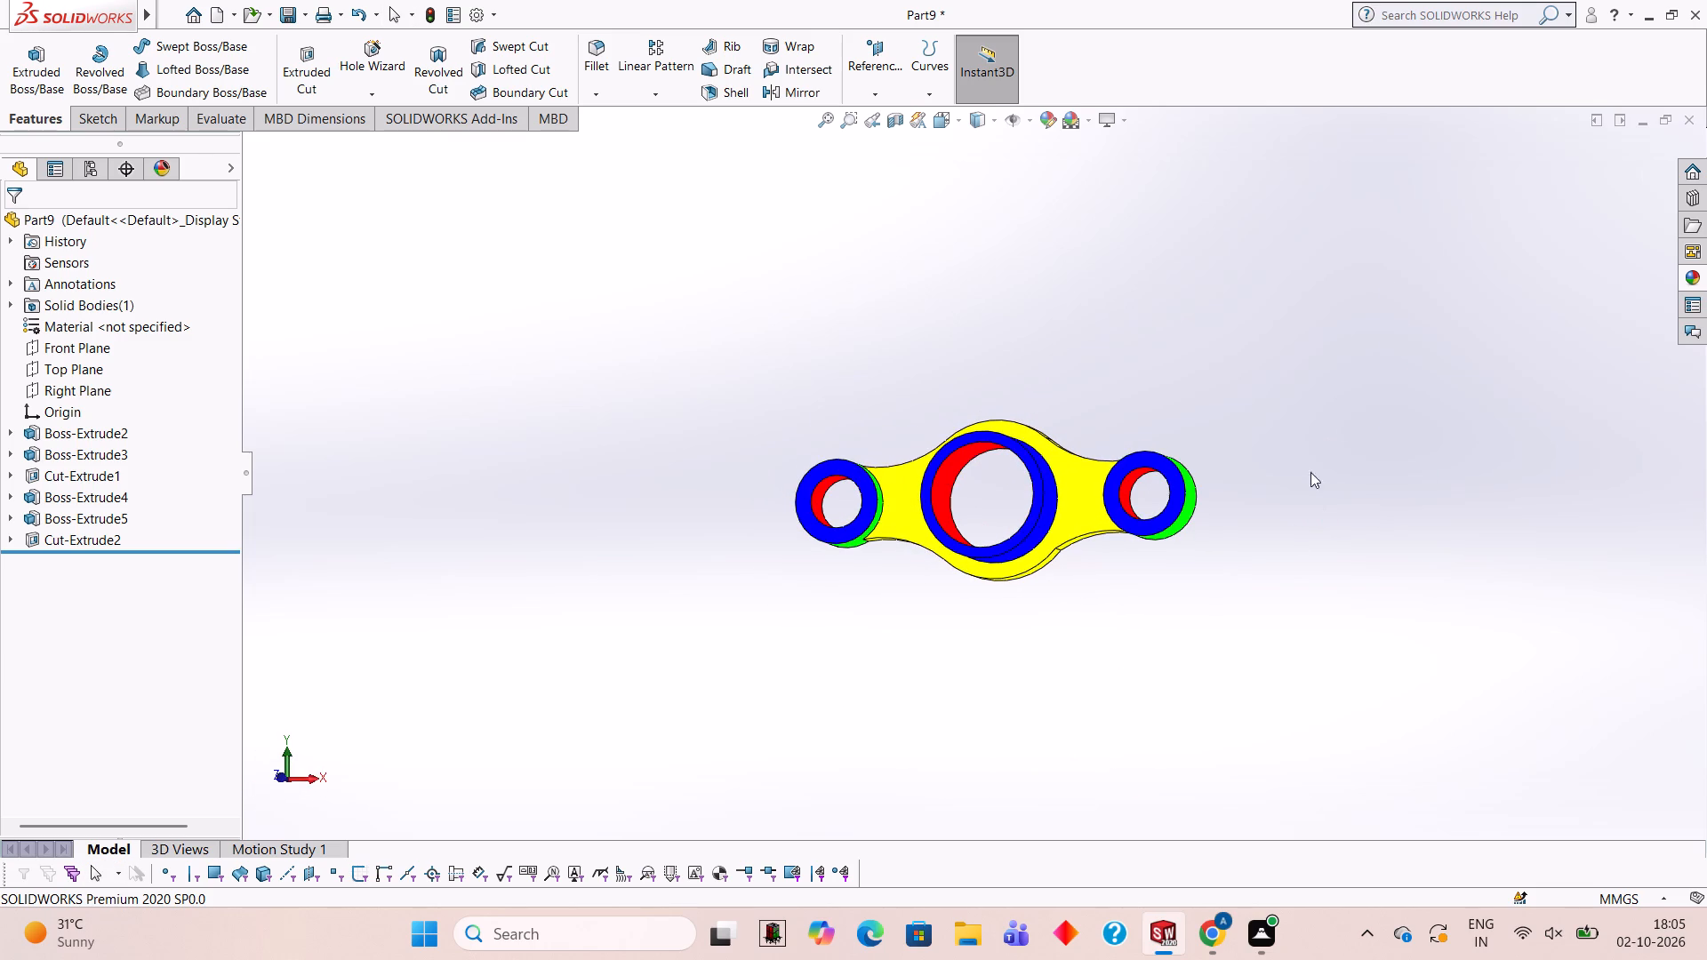
pyautogui.moveTo(1268, 642); pyautogui.dragTo(1285, 533, button='middle')
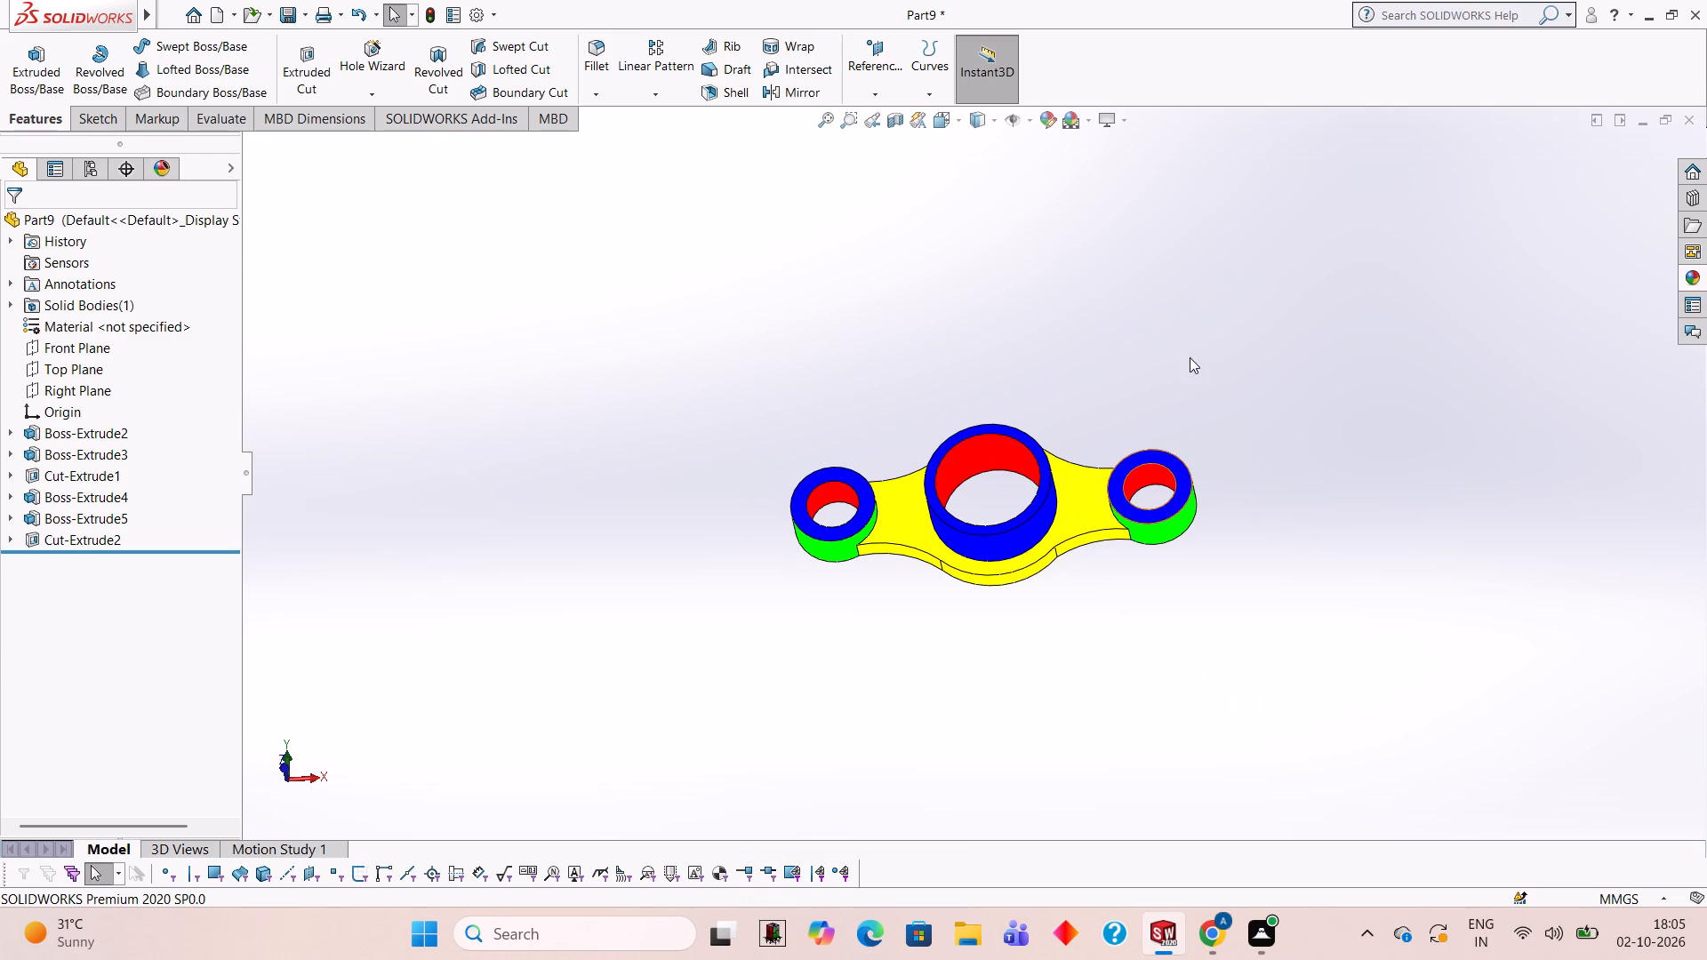
pyautogui.moveTo(1190, 357); pyautogui.dragTo(1194, 488, button='middle')
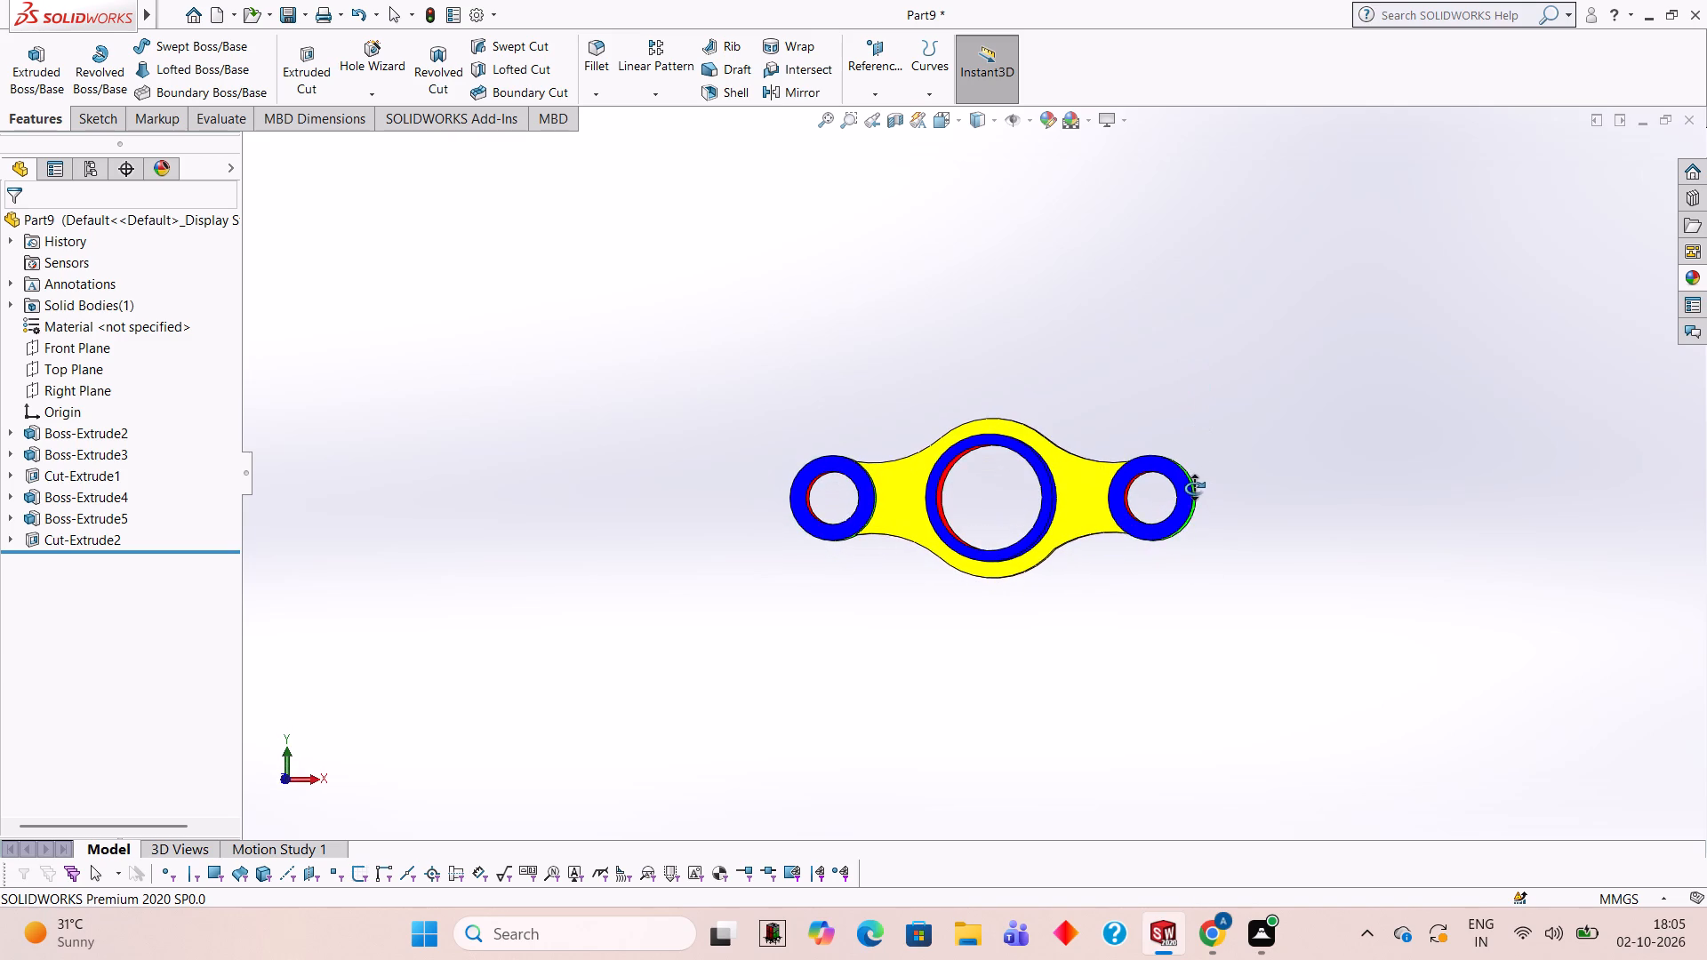
pyautogui.moveTo(1194, 488); pyautogui.dragTo(1210, 315, button='middle')
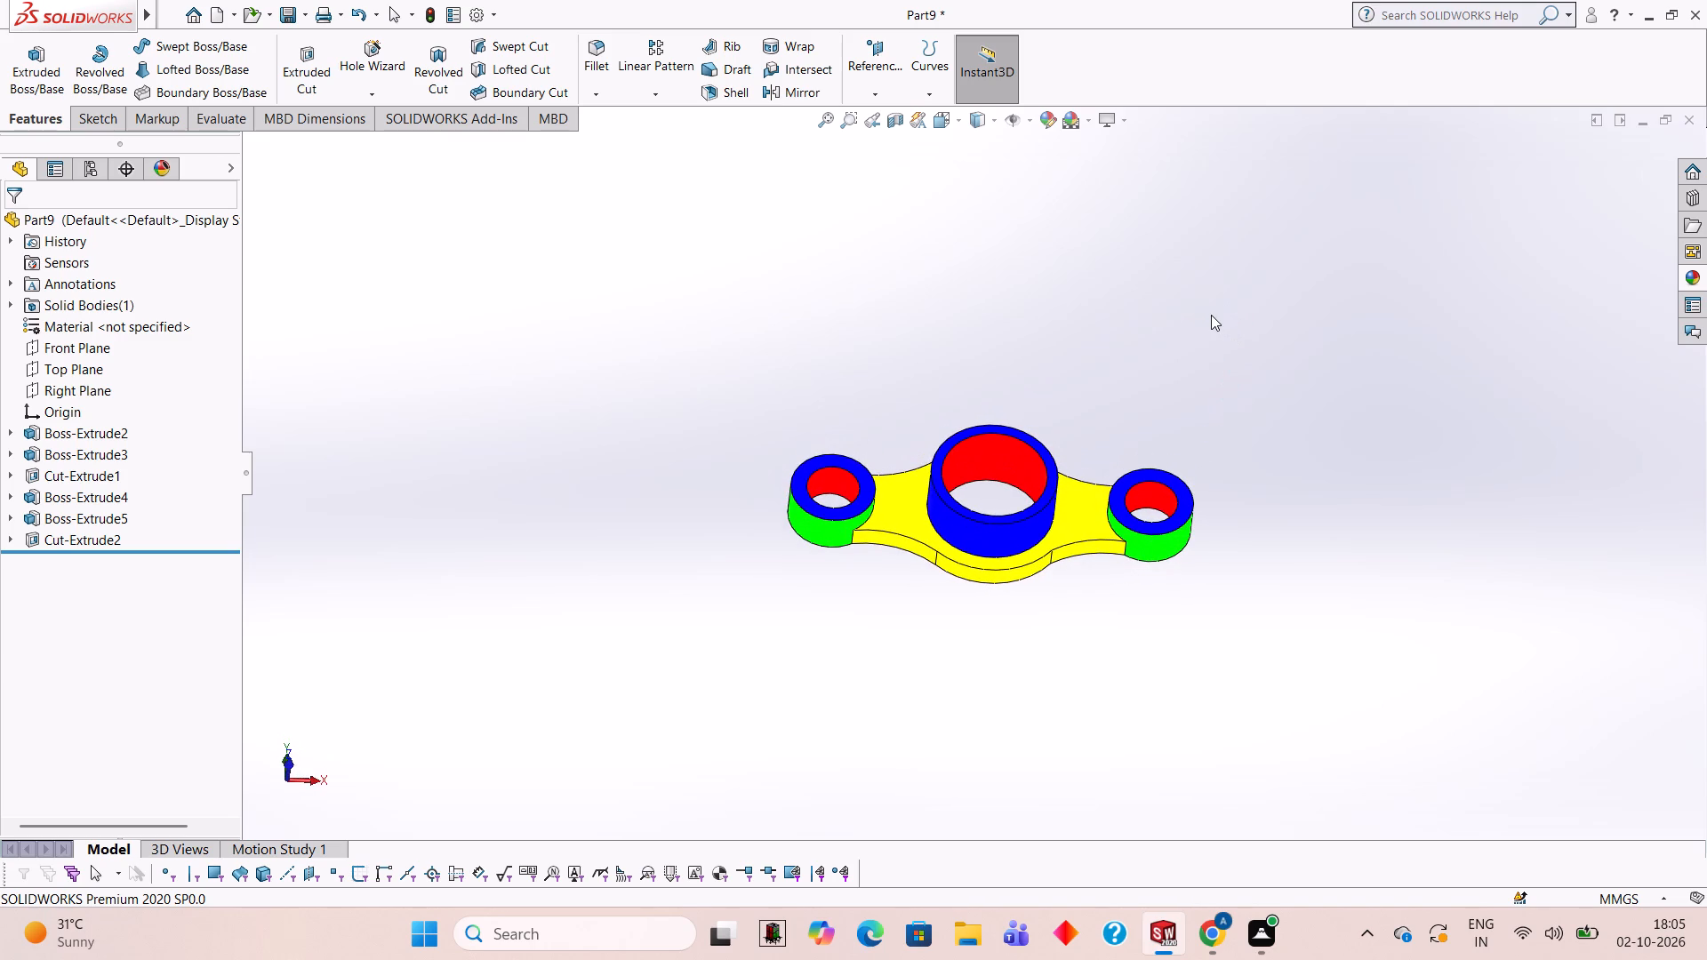
pyautogui.moveTo(1137, 409); pyautogui.dragTo(1146, 468, button='middle')
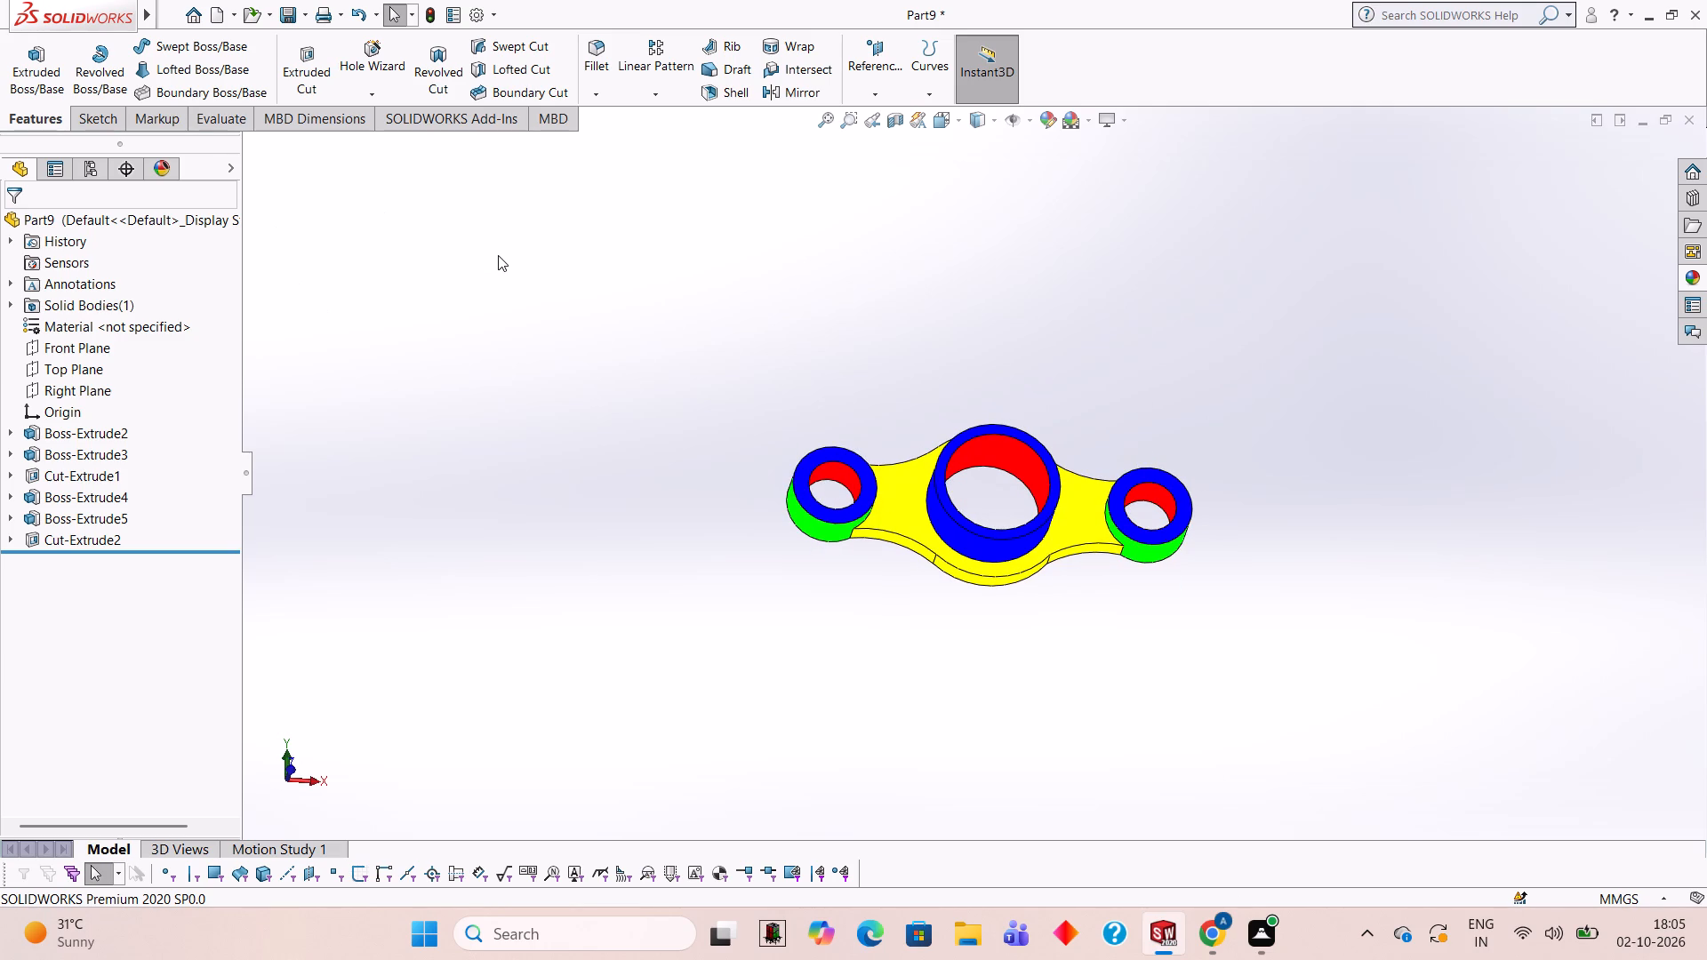
# Save the part in the Documents folder under the file name 3 BOSS.
pyautogui.hotkey('ctrl', 's')
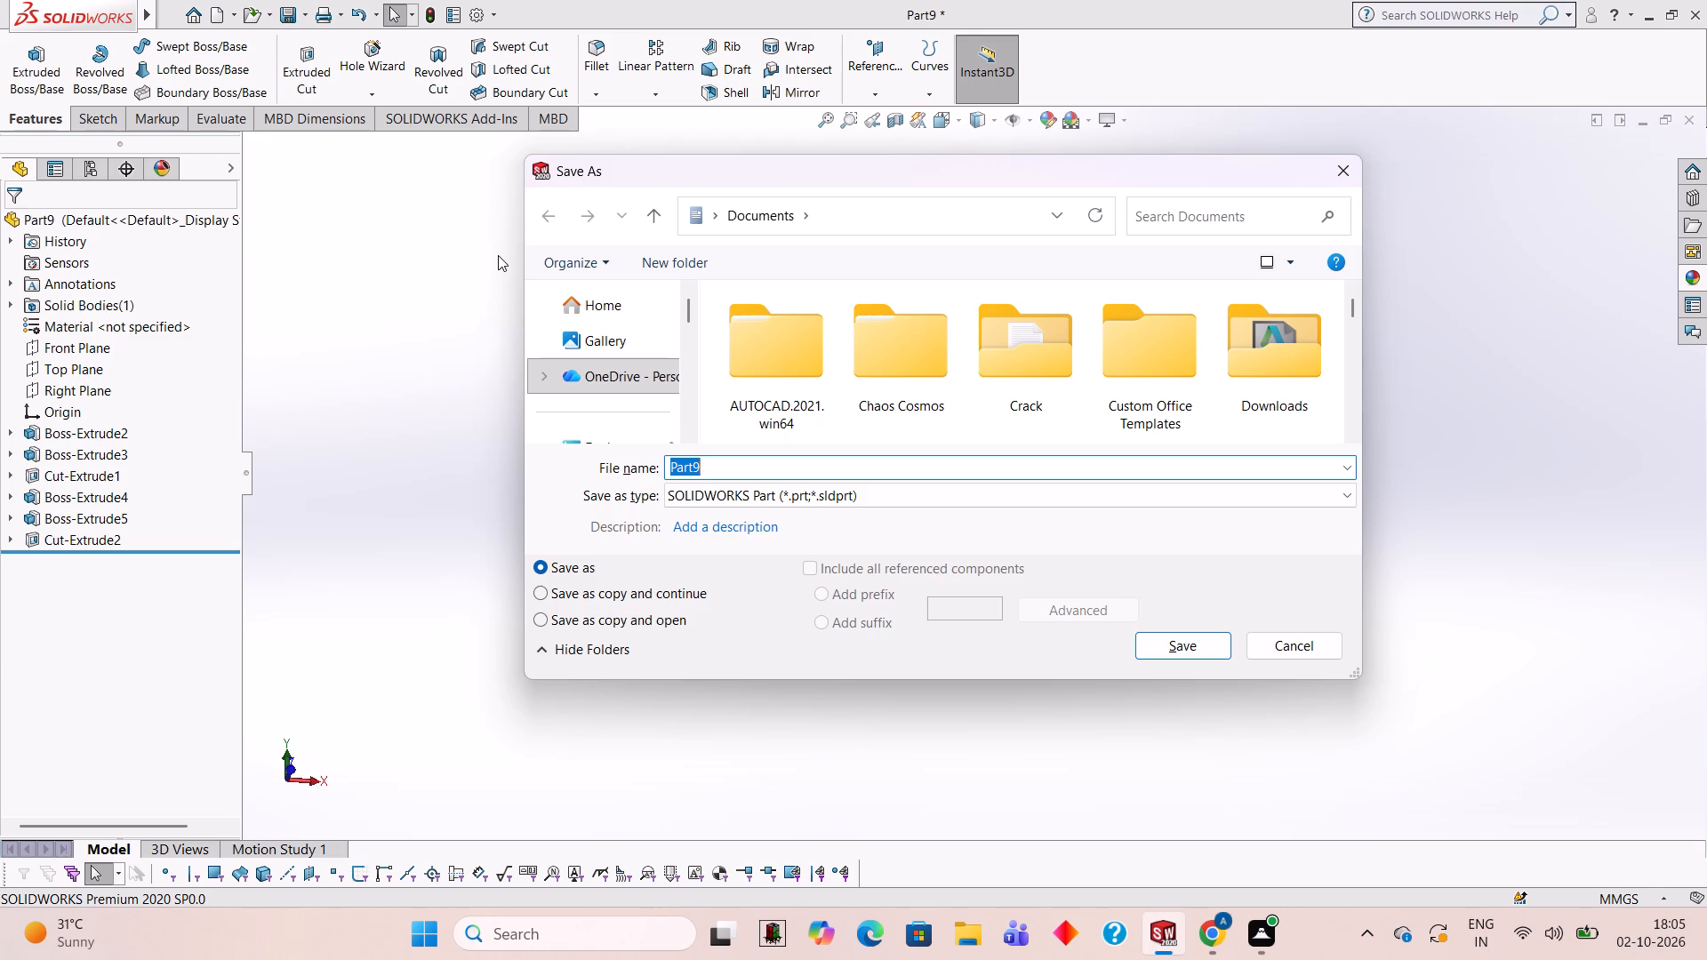
pyautogui.write('3 BOSS')
pyautogui.press('Return')
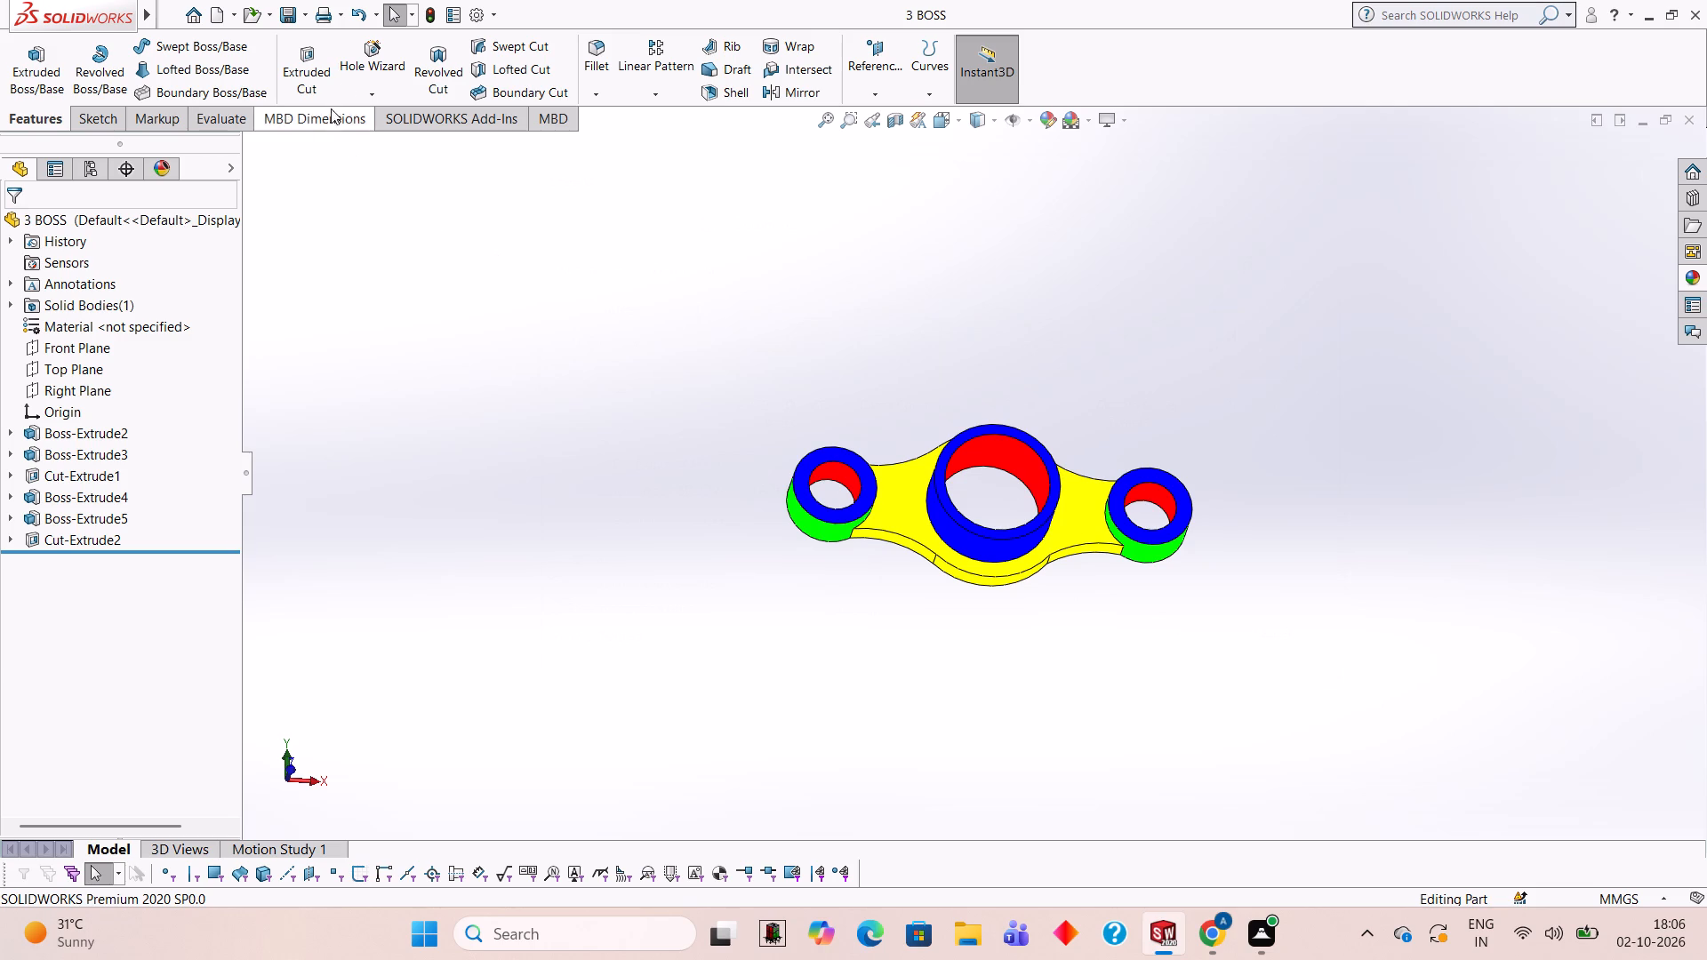
# Save the 3 BOSS part to the Documents folder in Adobe Portable Document Format (*.pdf).
pyautogui.click(305, 20)
pyautogui.click(356, 61)
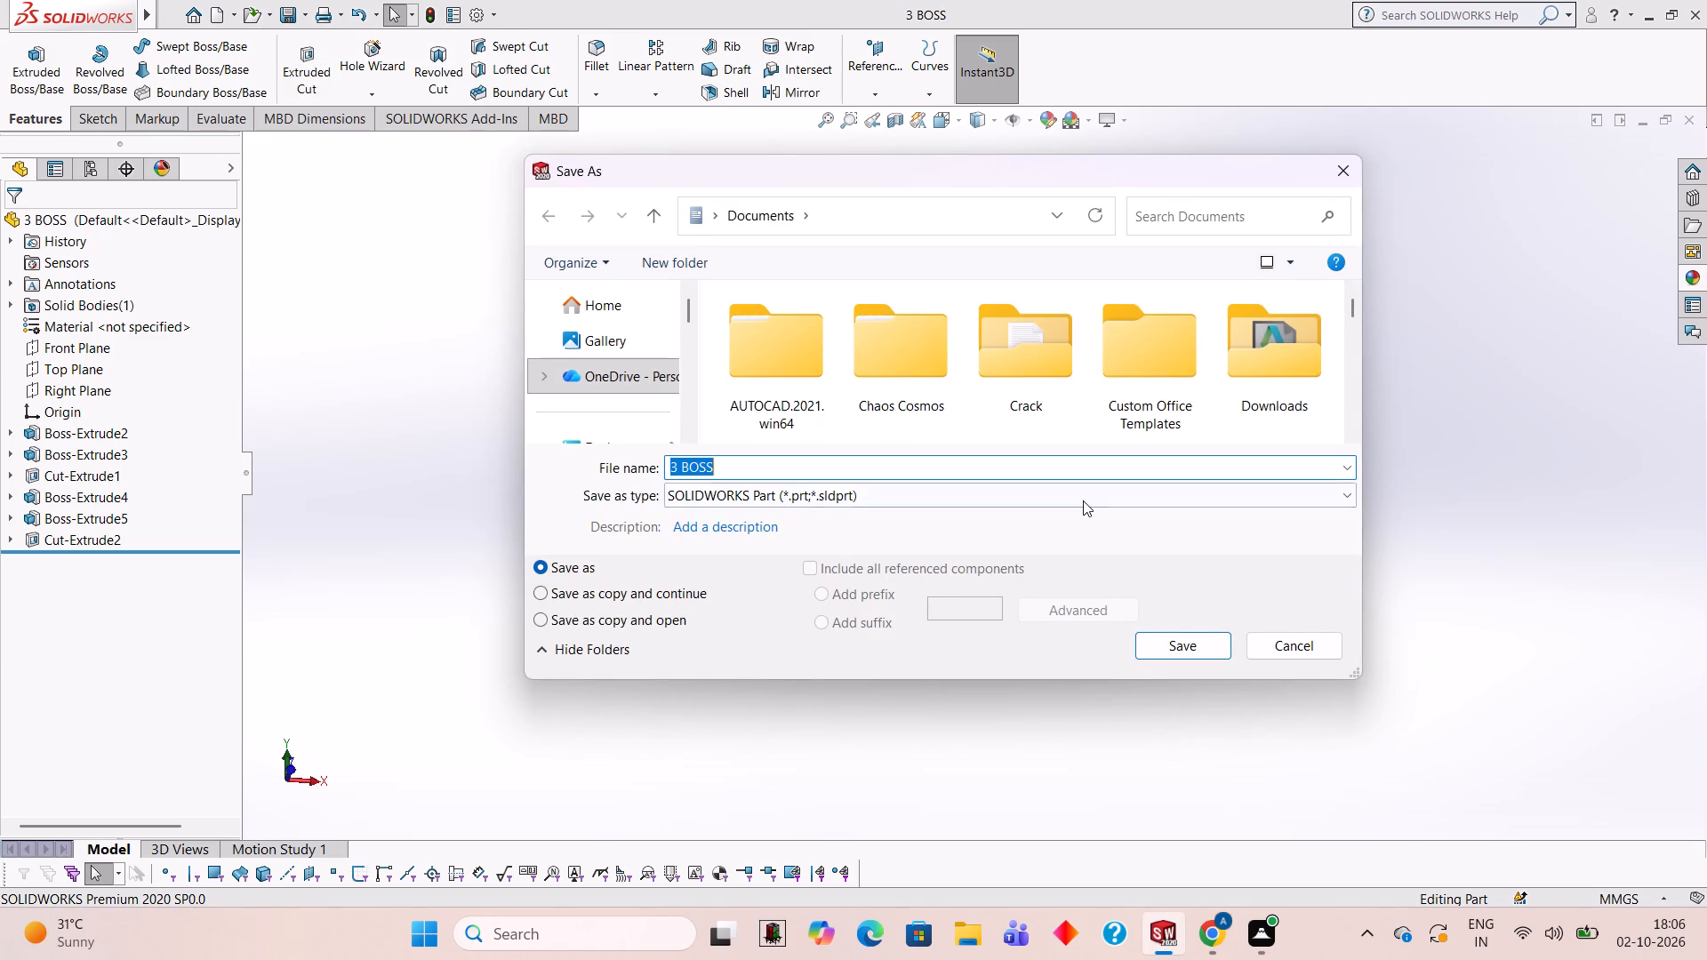
pyautogui.click(1083, 500)
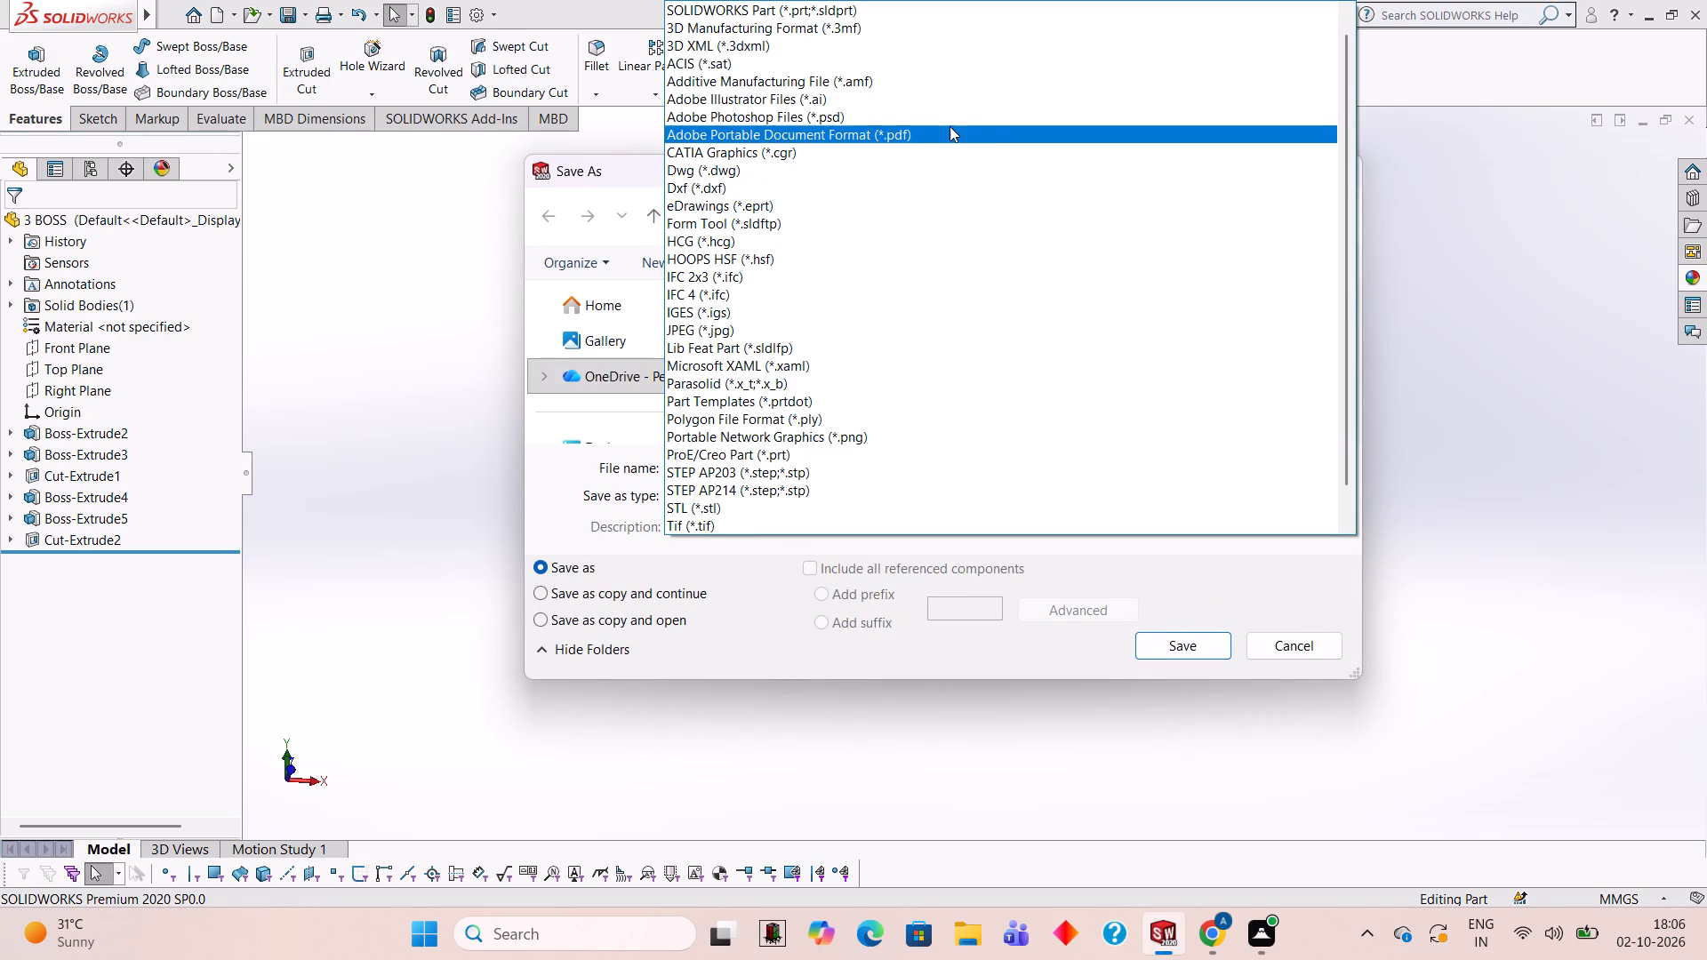
pyautogui.click(950, 126)
pyautogui.click(1201, 688)
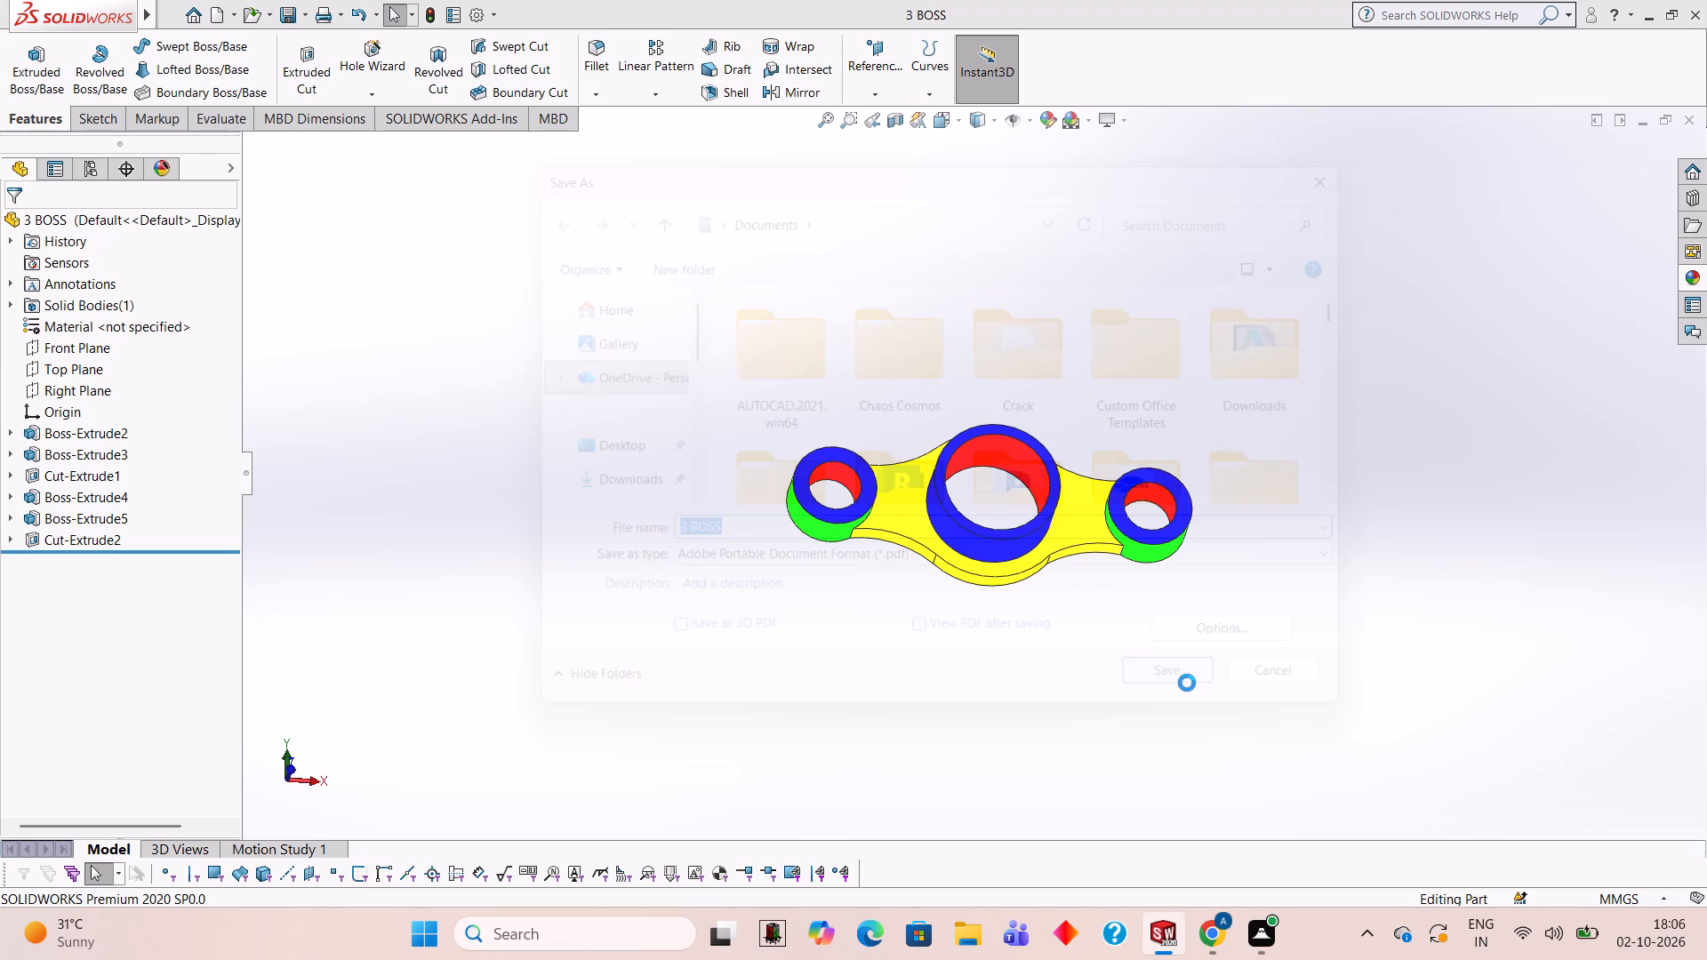